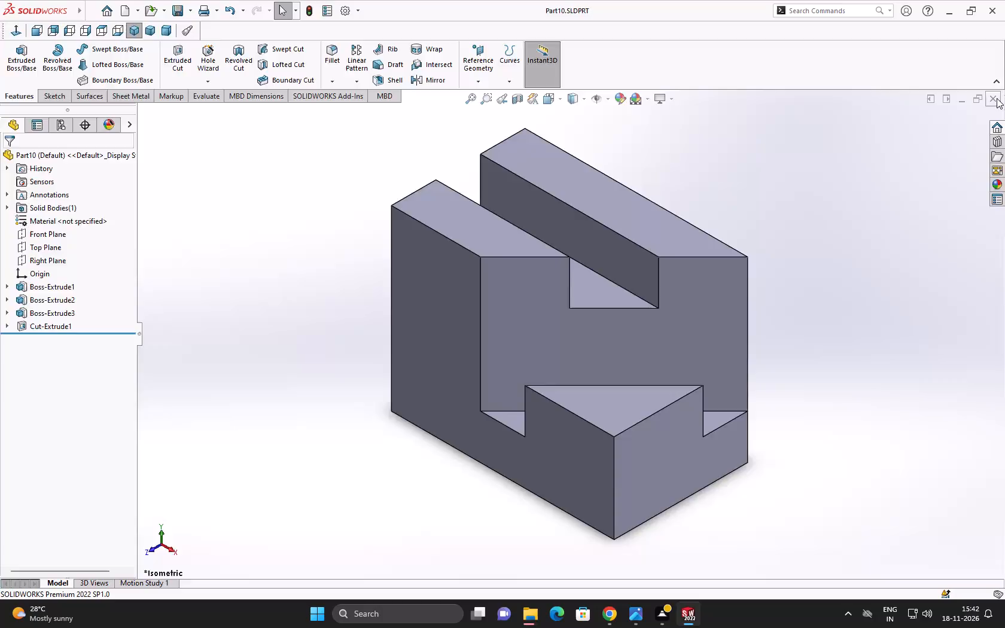
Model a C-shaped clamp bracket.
Create a new part document.
click(121, 10)
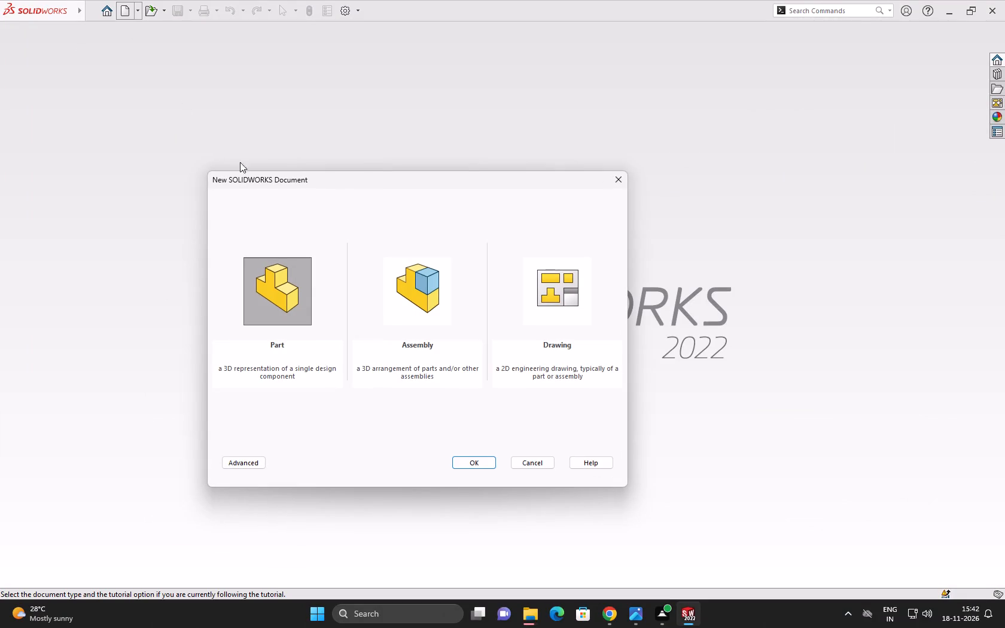
click(471, 464)
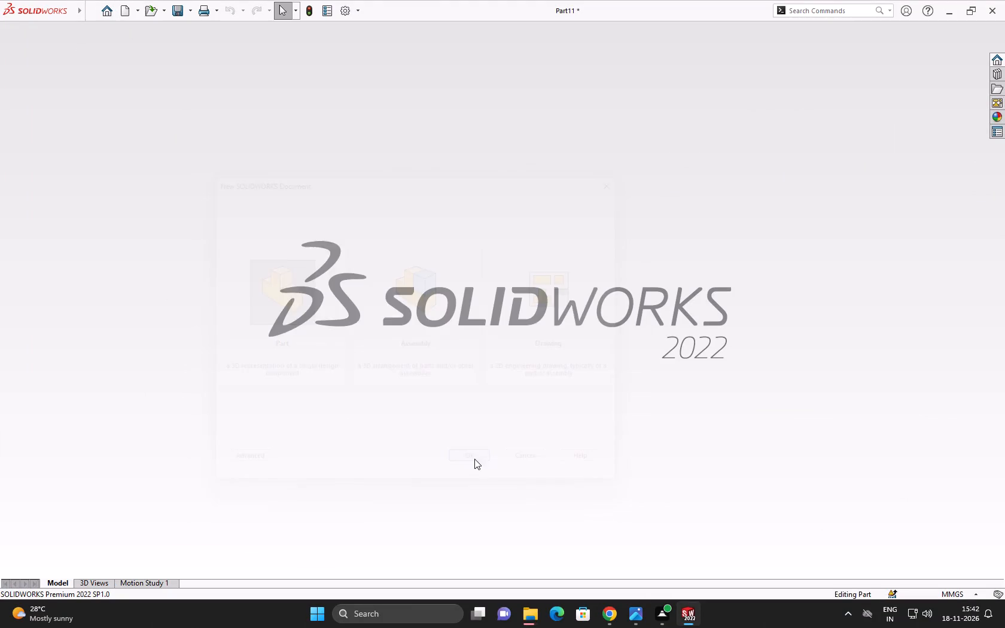
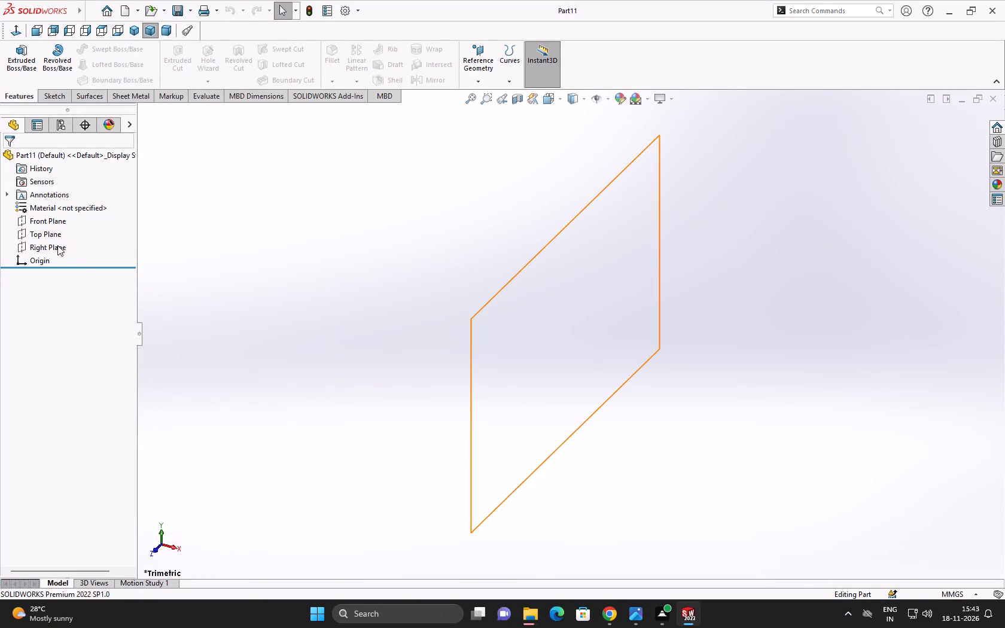
Start a new sketch on the Top Plane.
click(54, 227)
click(67, 202)
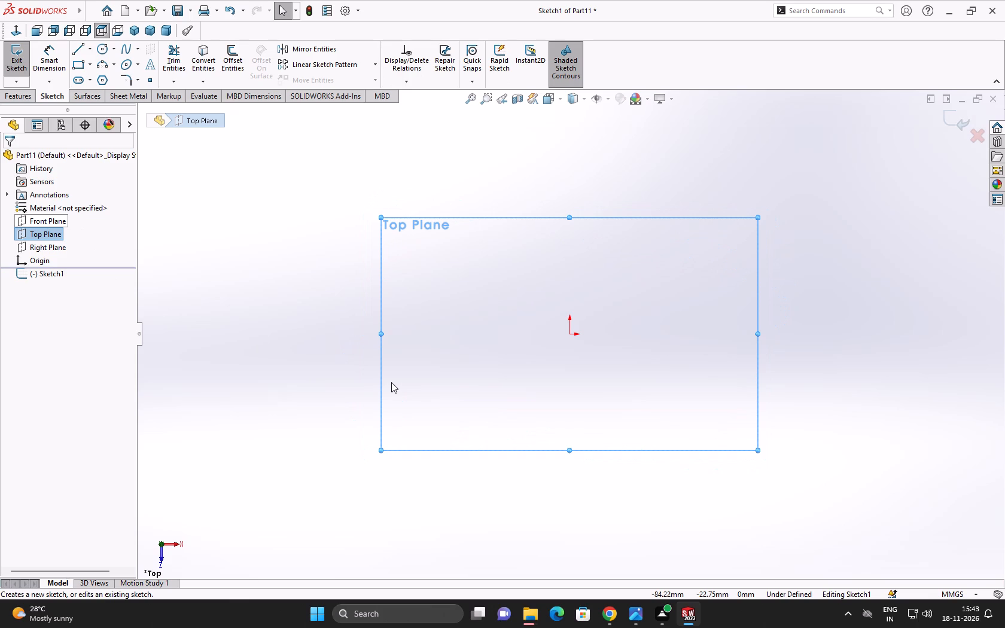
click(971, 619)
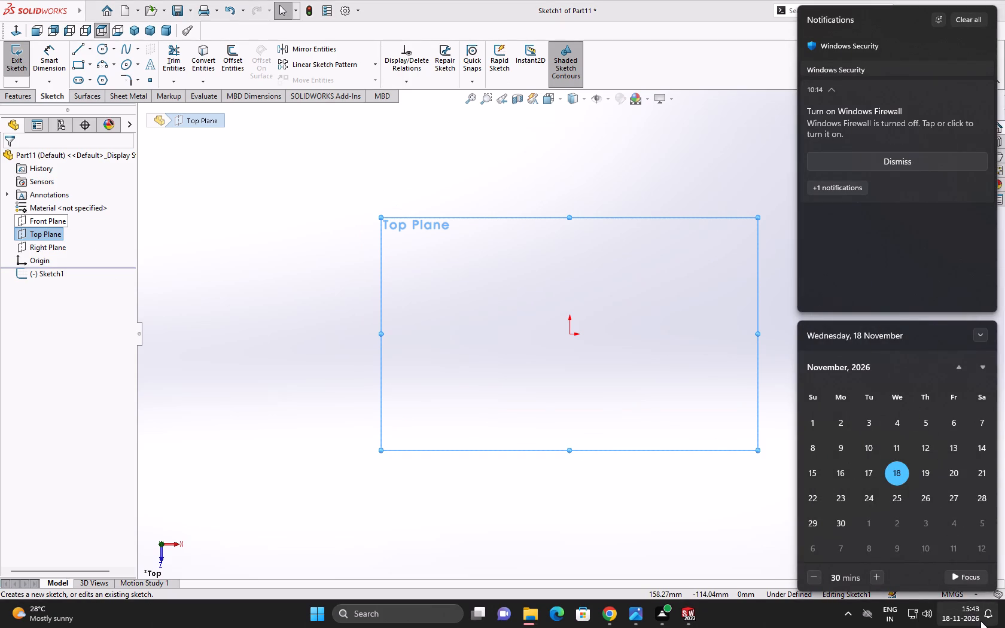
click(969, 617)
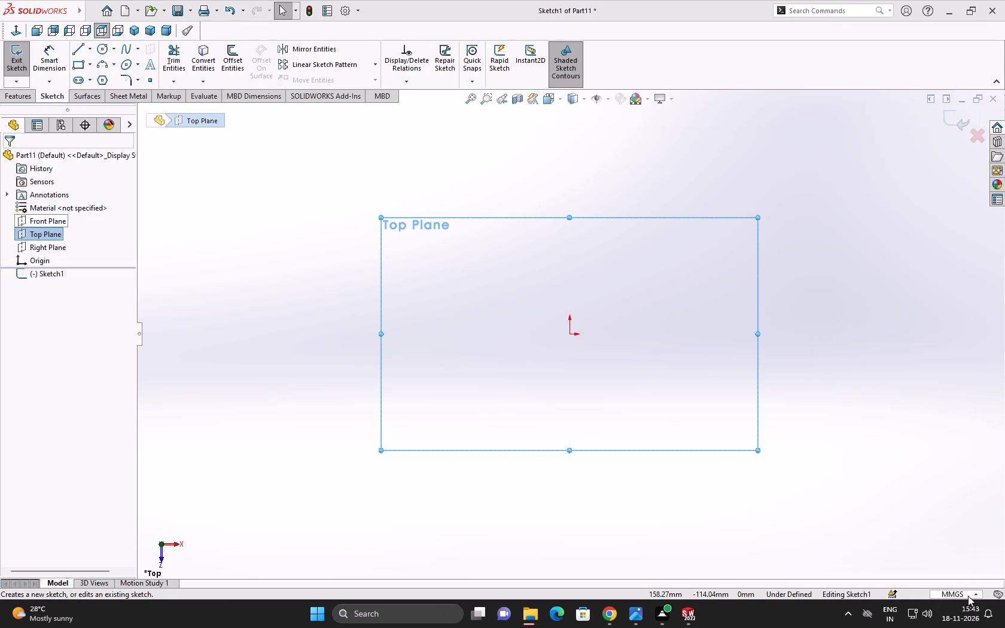
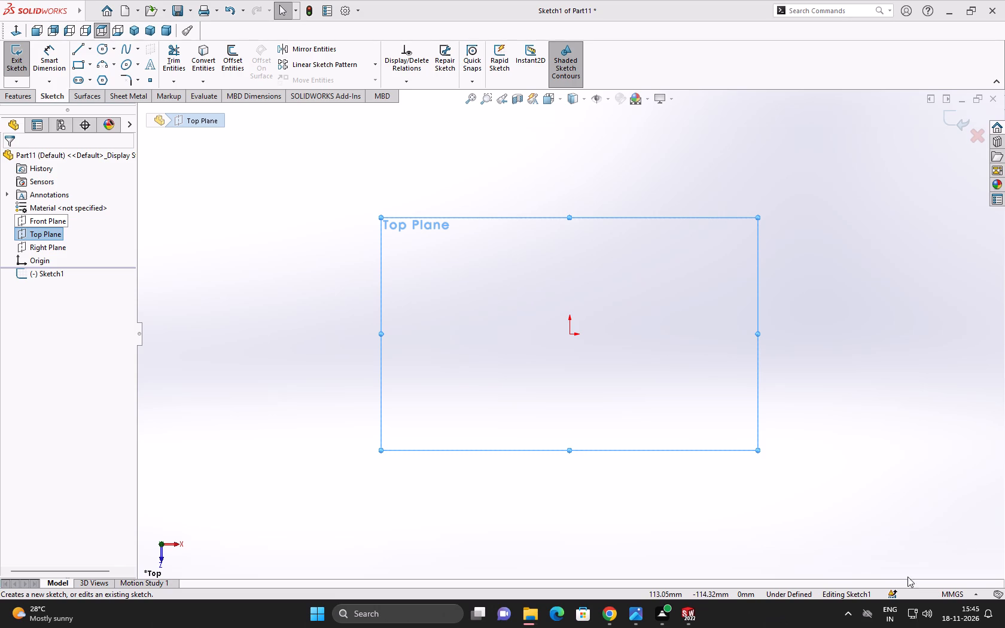
Leave the empty Top Plane sketch and start a new sketch on the Front Plane.
click(59, 217)
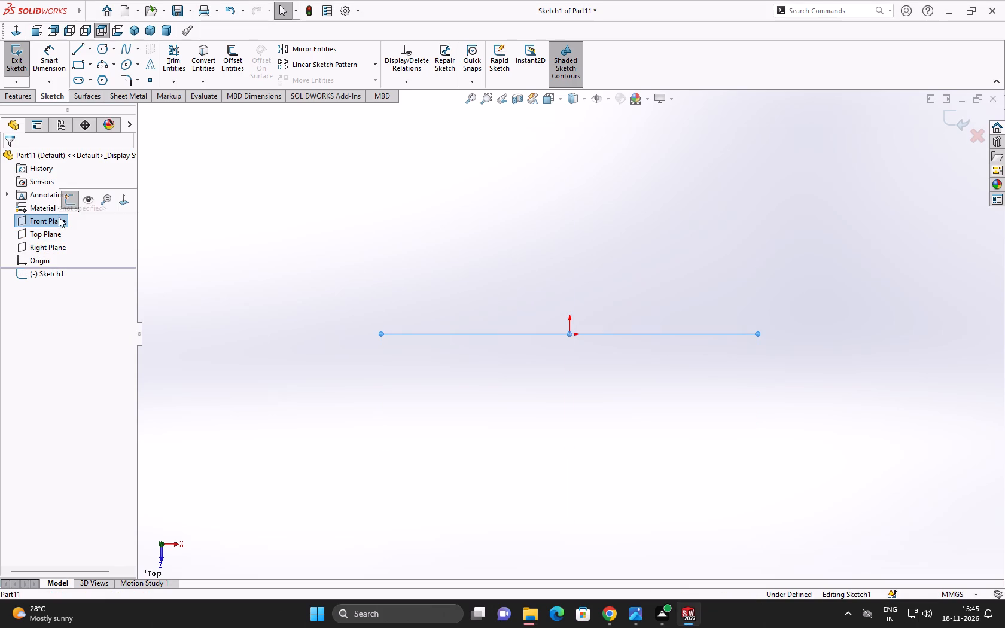
click(70, 197)
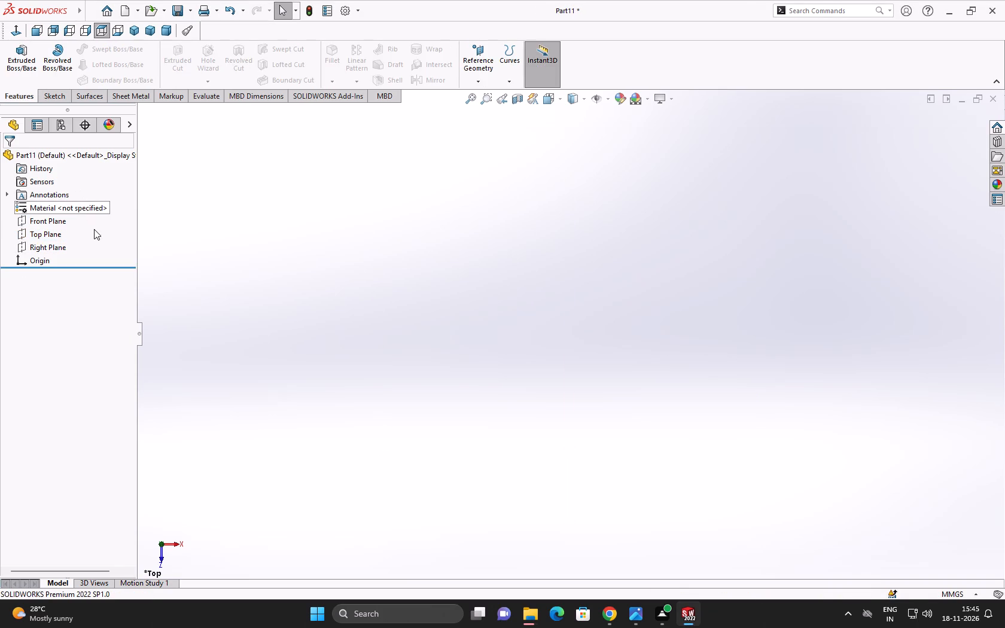
click(47, 215)
click(50, 194)
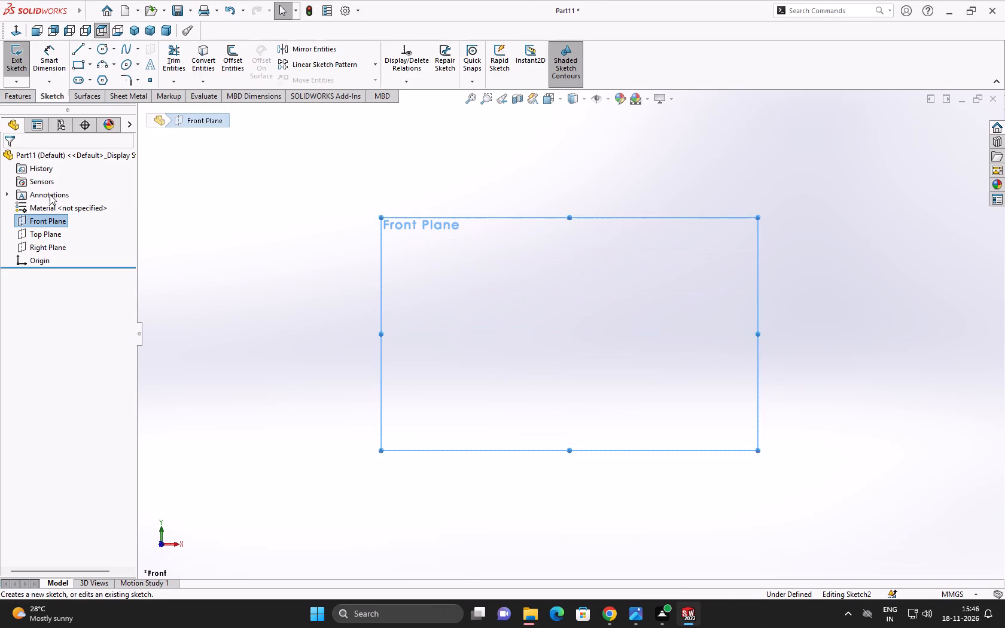
Sketch a closed C-shaped line profile from the origin, about 77 mm tall, with an upper arm about 66 mm and lower arm about 143 mm long.
click(84, 50)
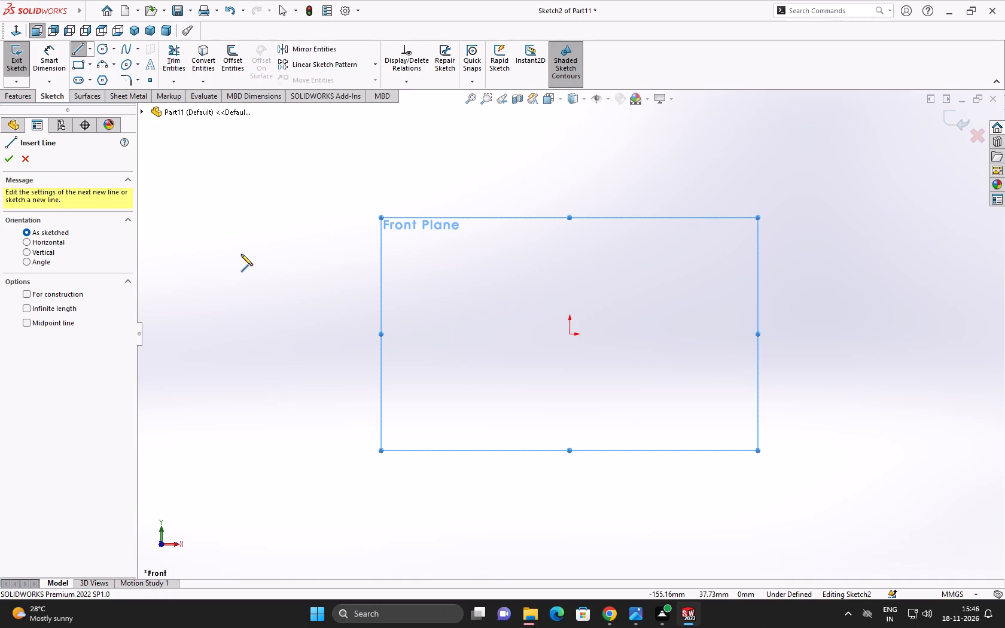
click(569, 336)
click(572, 170)
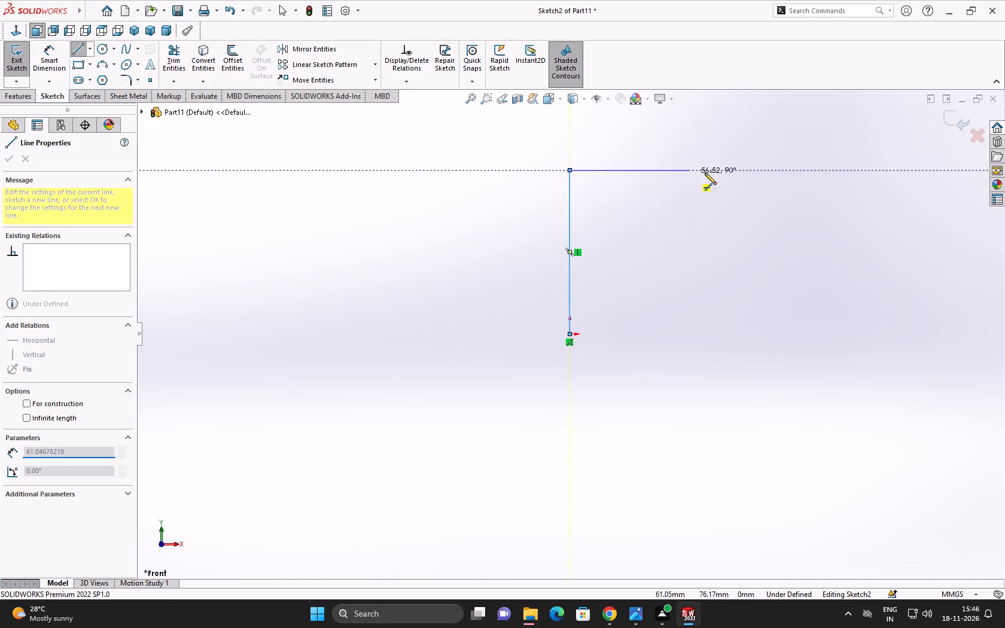
click(710, 170)
click(711, 207)
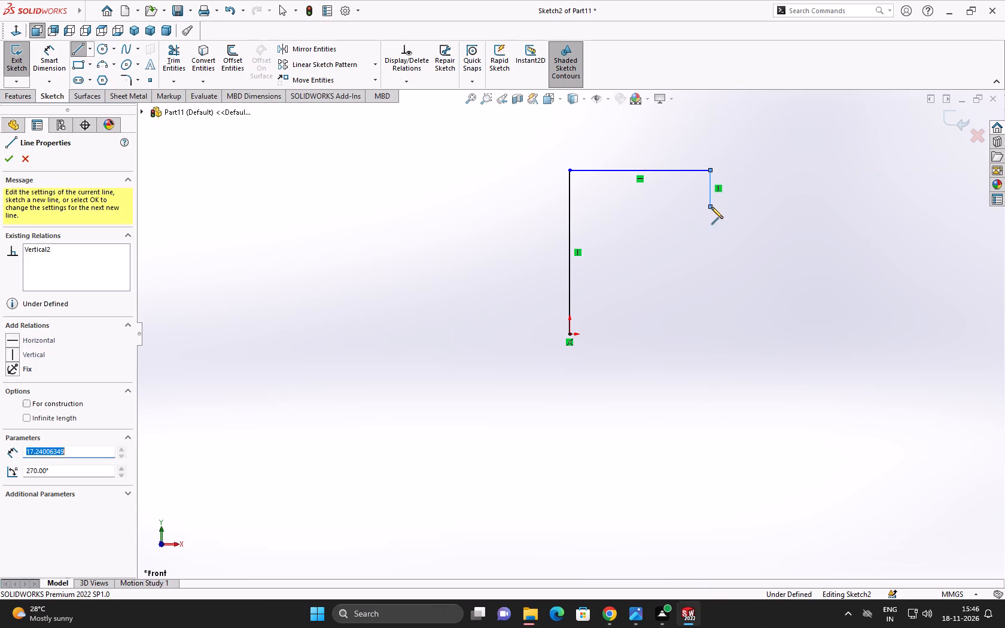
click(612, 208)
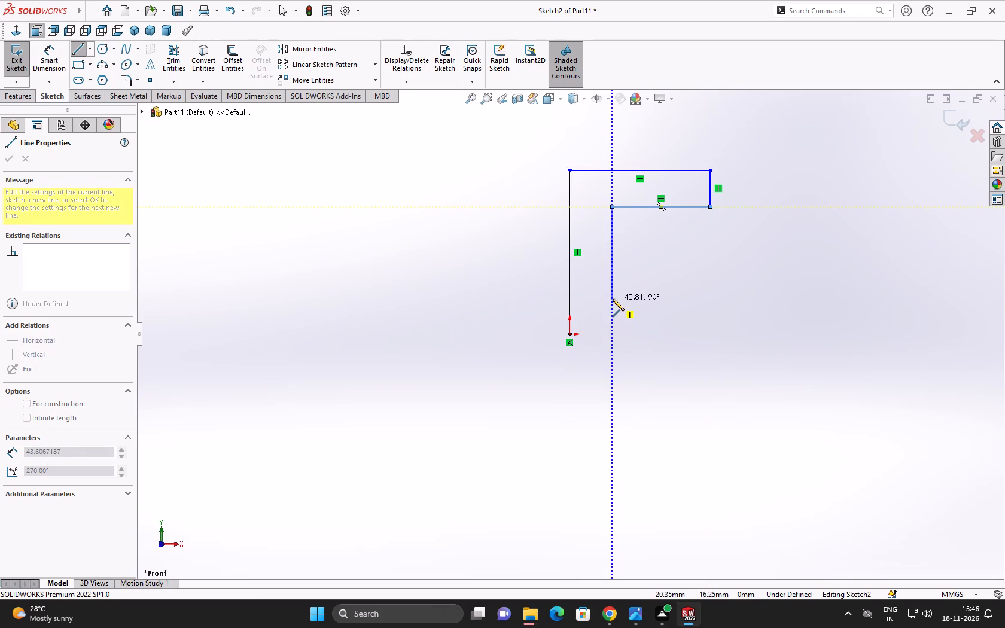
click(613, 299)
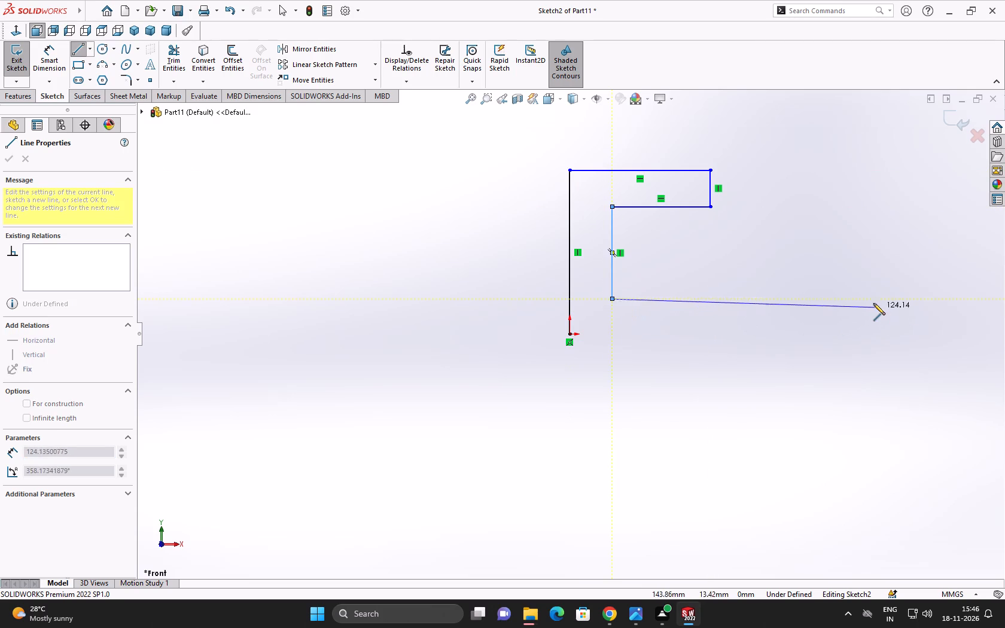
click(872, 296)
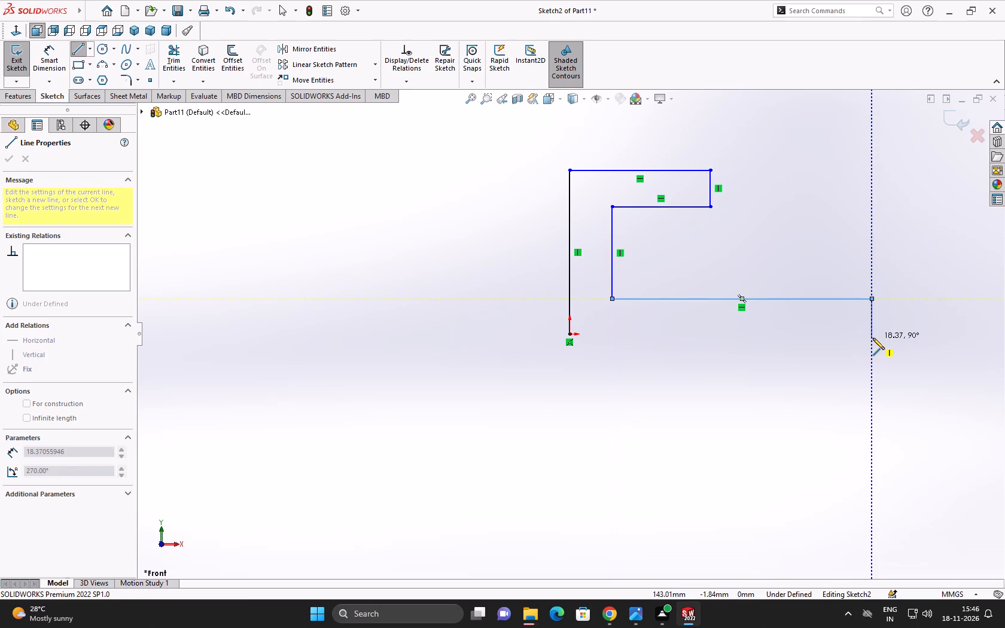
click(873, 338)
click(571, 334)
right_click(571, 334)
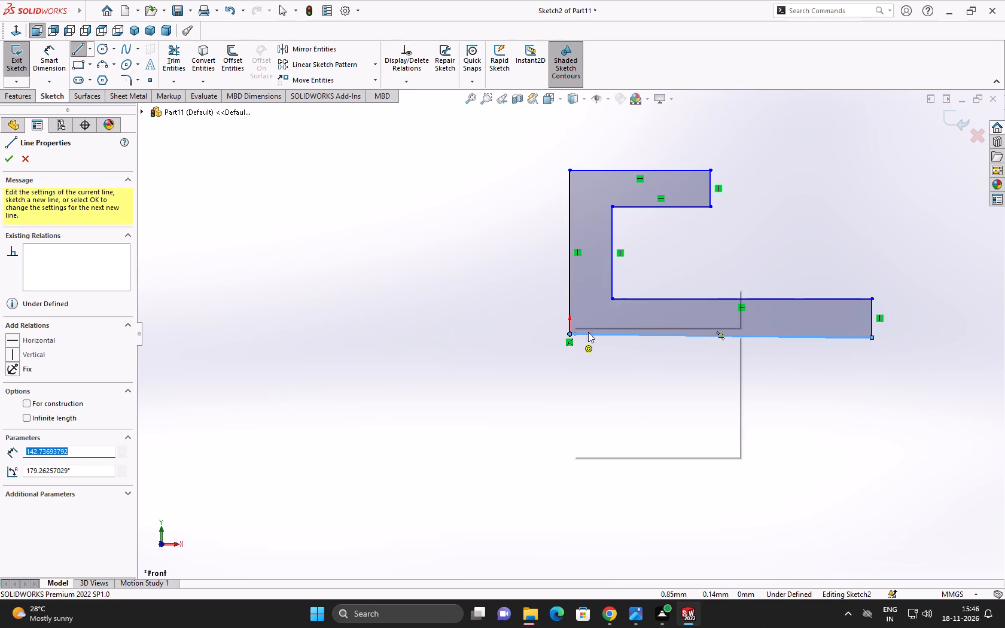
click(602, 337)
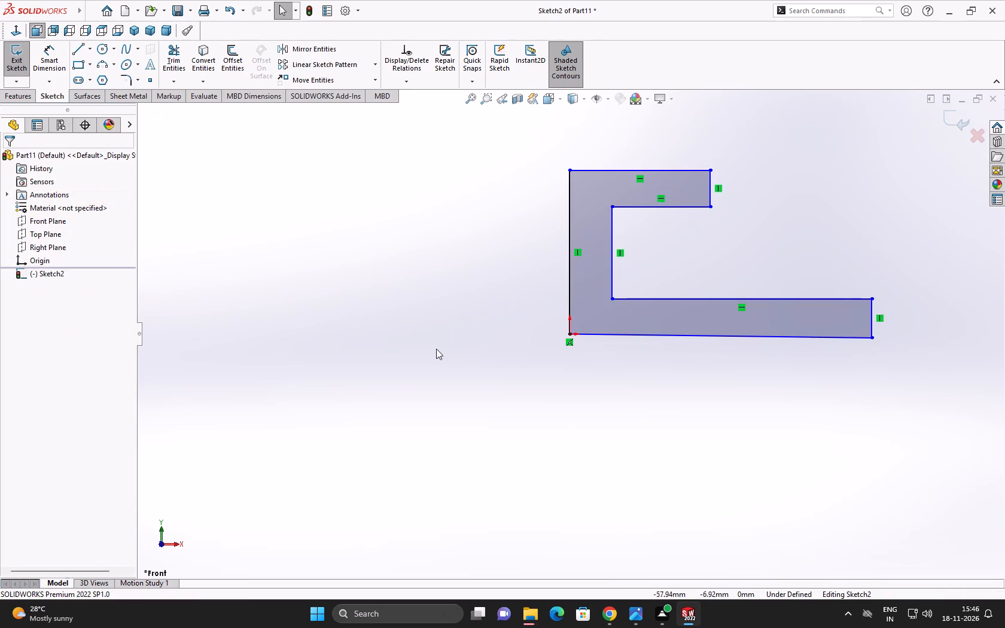
Add a horizontal relation to the profile's slightly sloped bottom line.
click(732, 336)
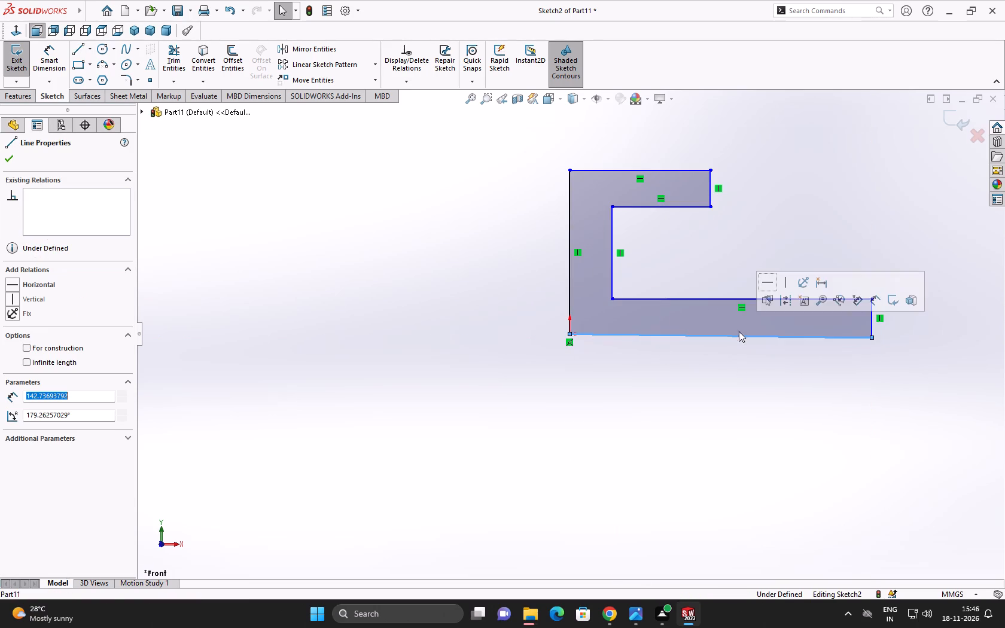
click(761, 285)
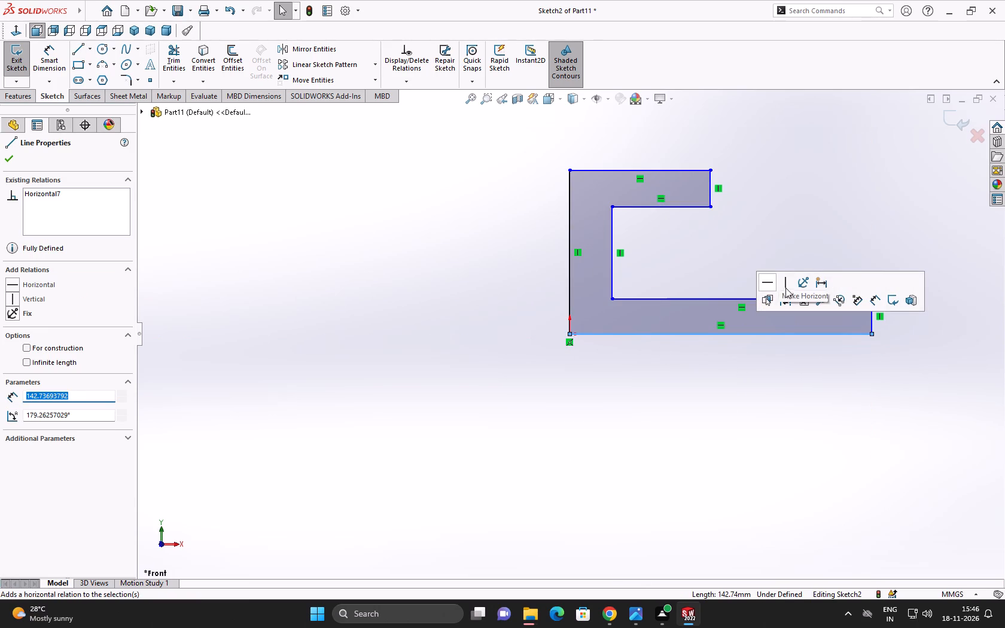
click(14, 159)
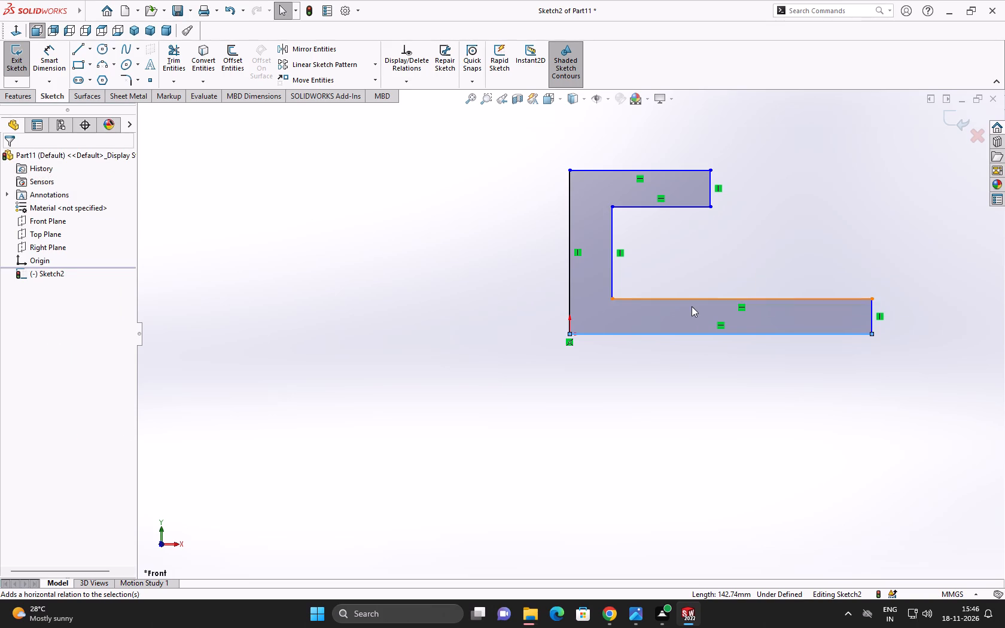
Apply vertical relations to the lower arm's end line and the inner vertical line, and a horizontal relation to the lower arm's upper edge.
click(872, 317)
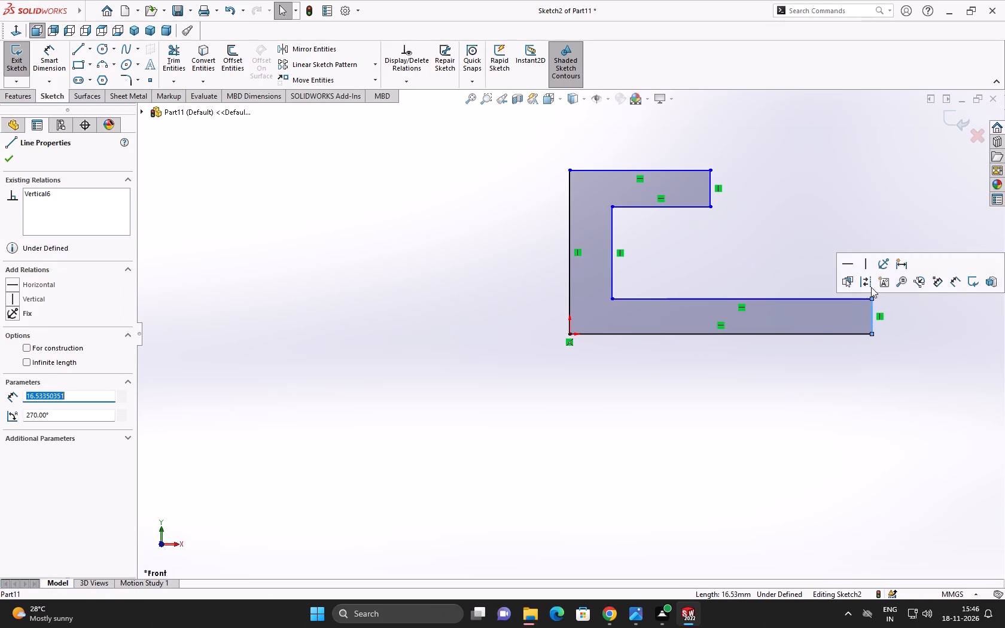
click(26, 301)
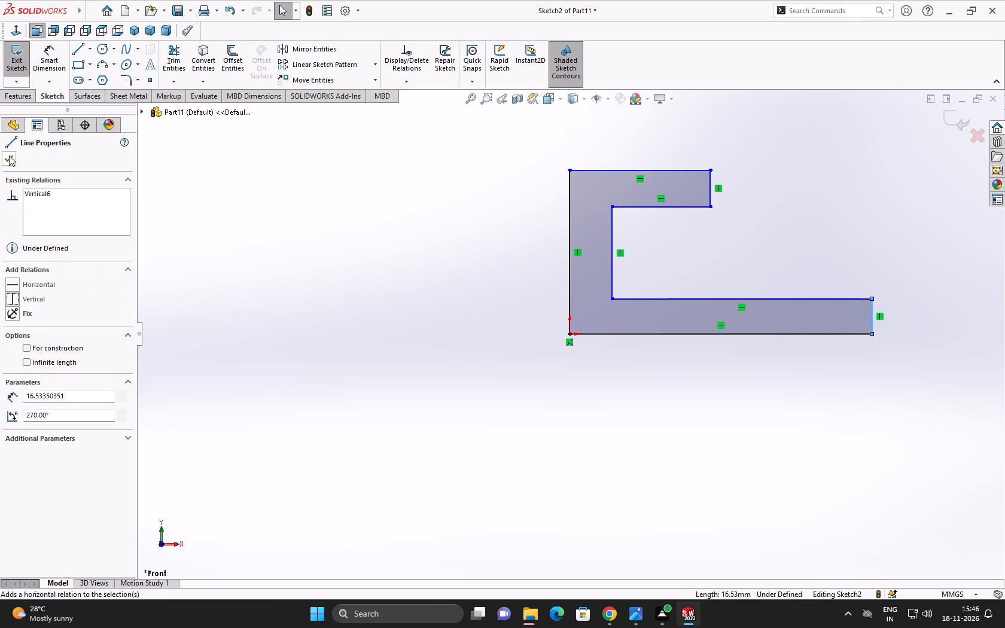
click(9, 156)
click(510, 260)
click(702, 299)
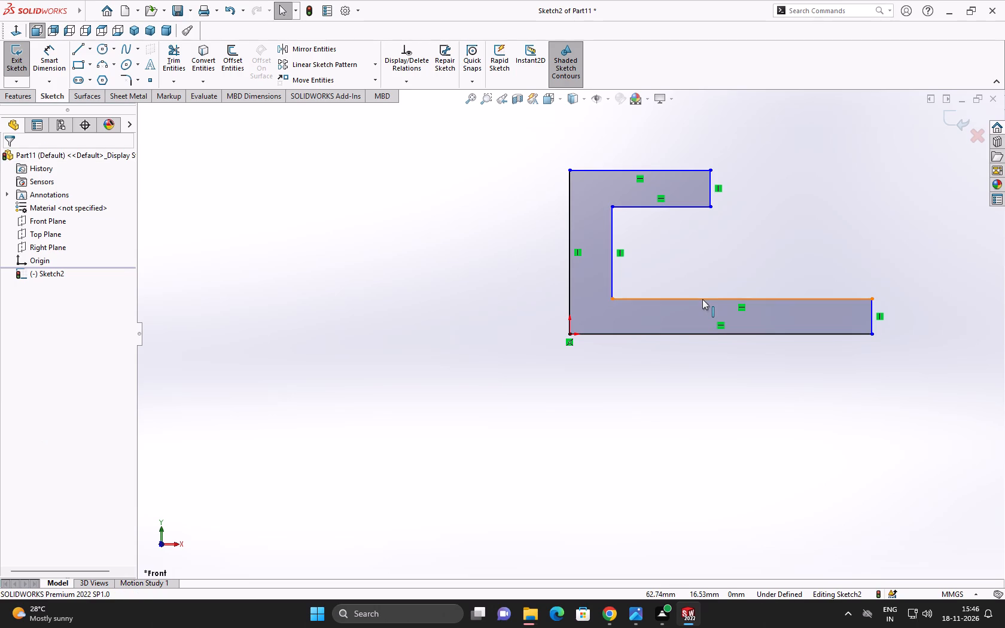
click(742, 242)
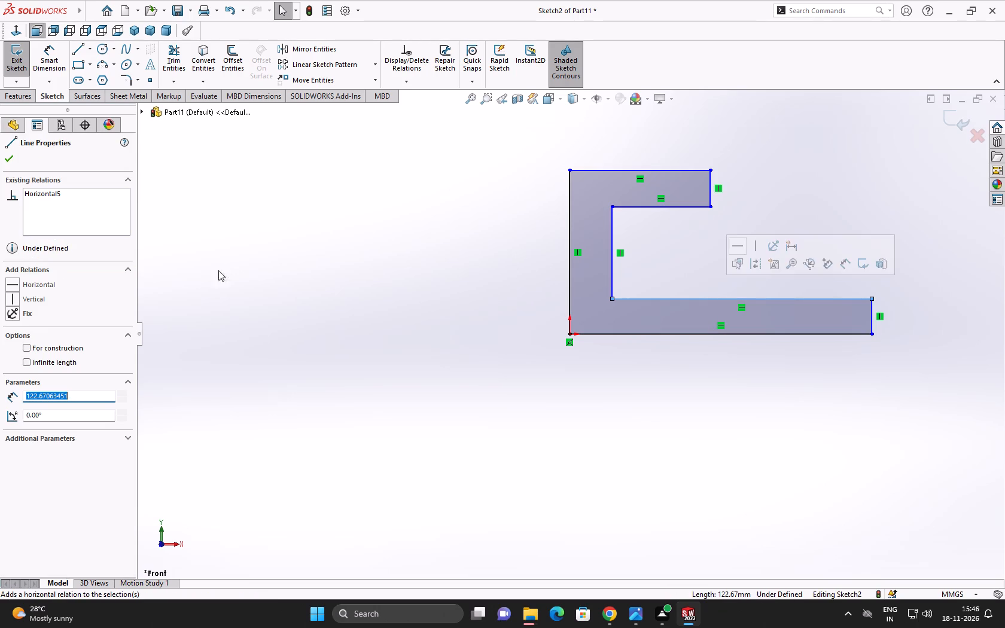
click(4, 156)
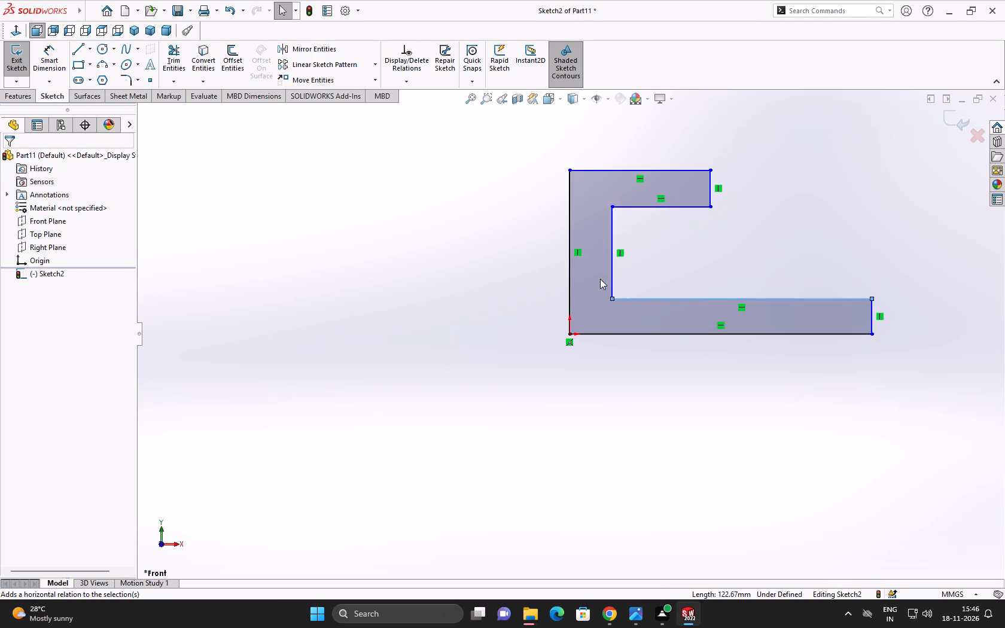
click(610, 282)
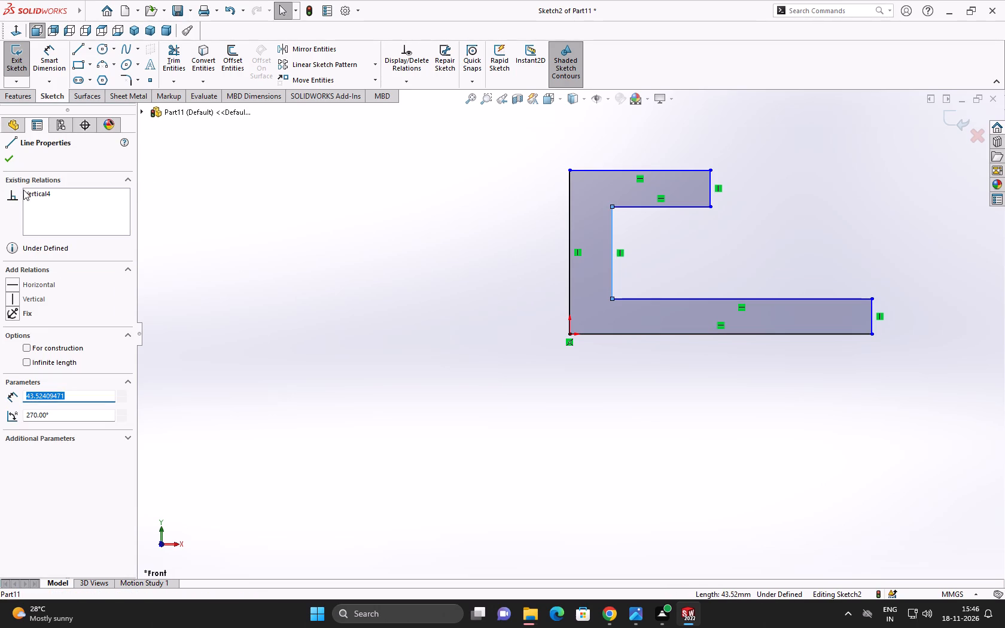
click(33, 295)
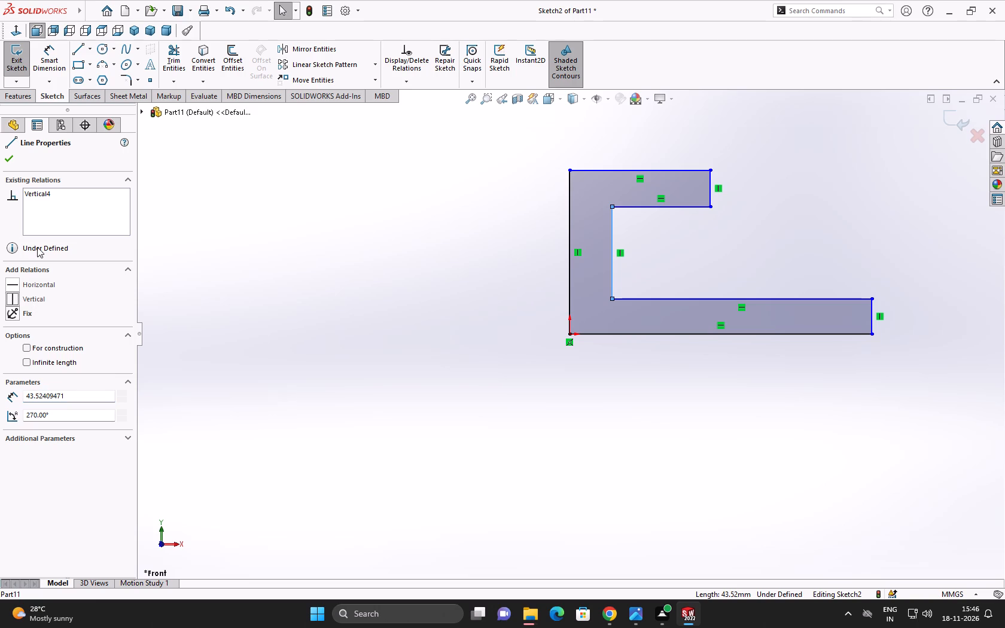
click(9, 157)
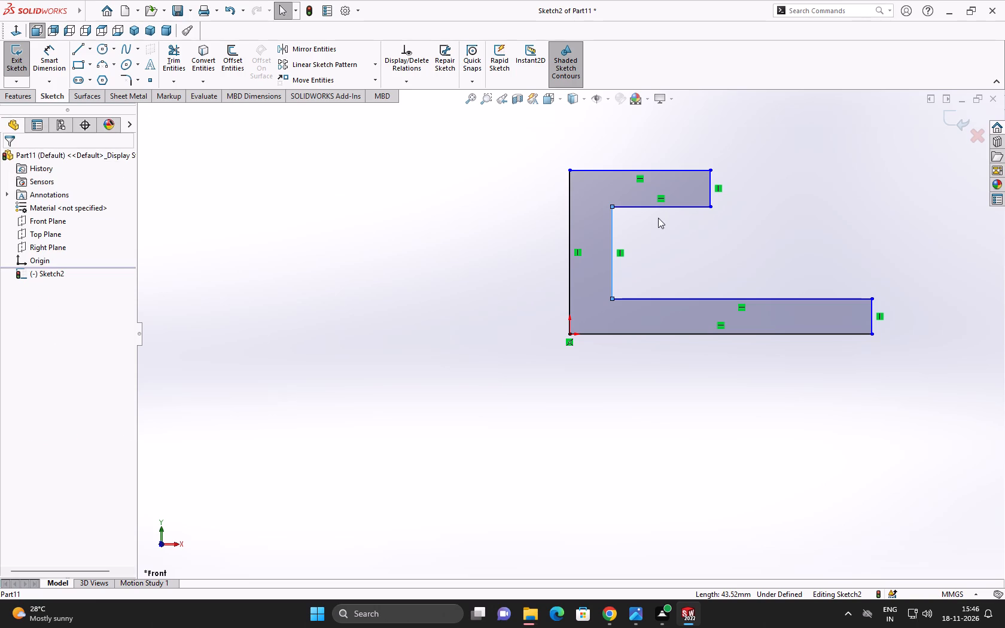
Apply horizontal relations to the upper arm's lower and upper edges, and a vertical relation to its end line.
click(657, 205)
click(45, 281)
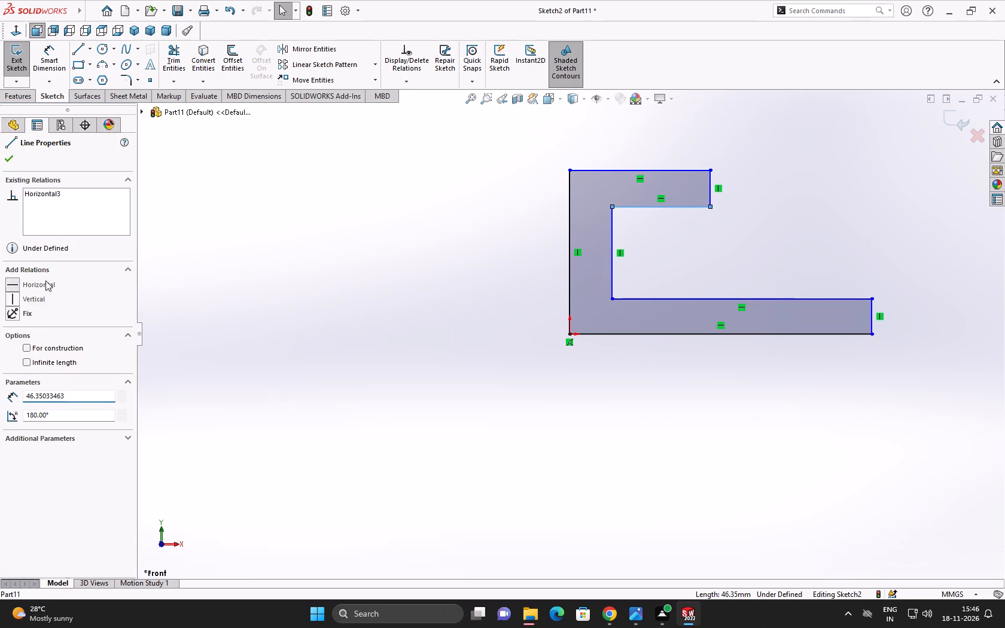
click(10, 158)
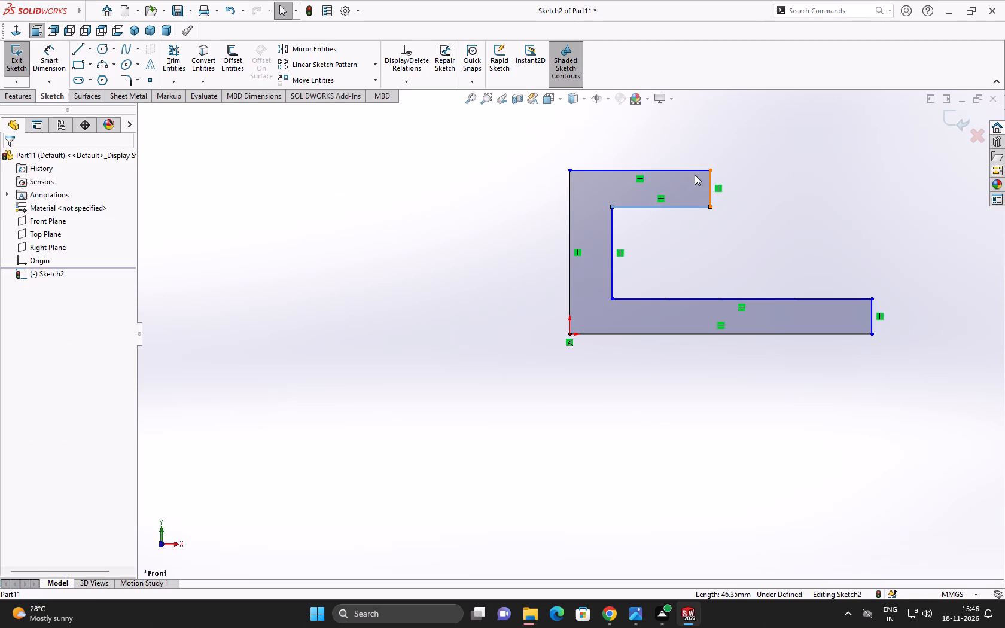
click(711, 189)
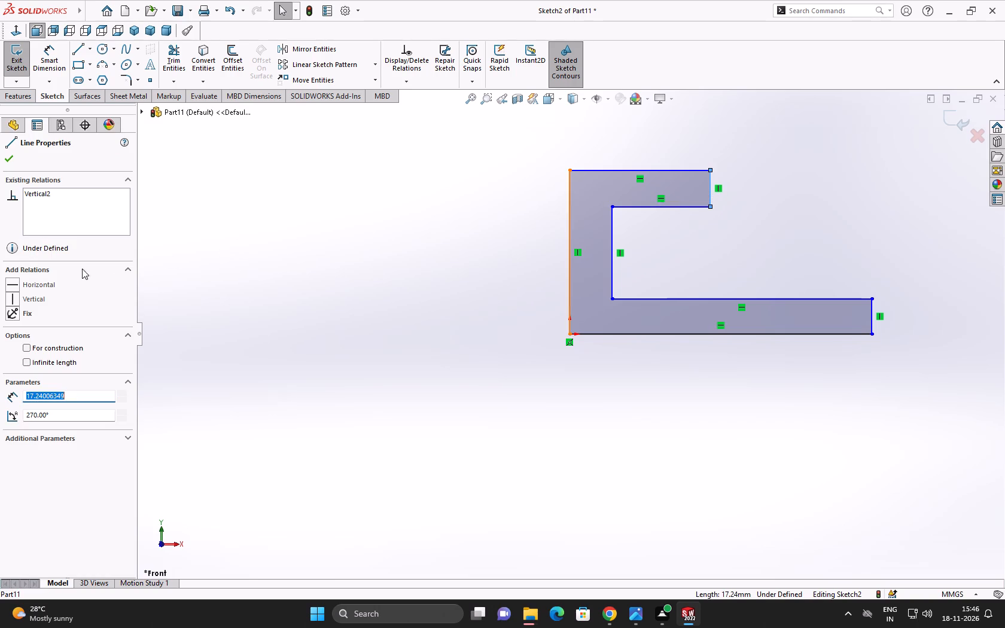
click(36, 298)
click(10, 159)
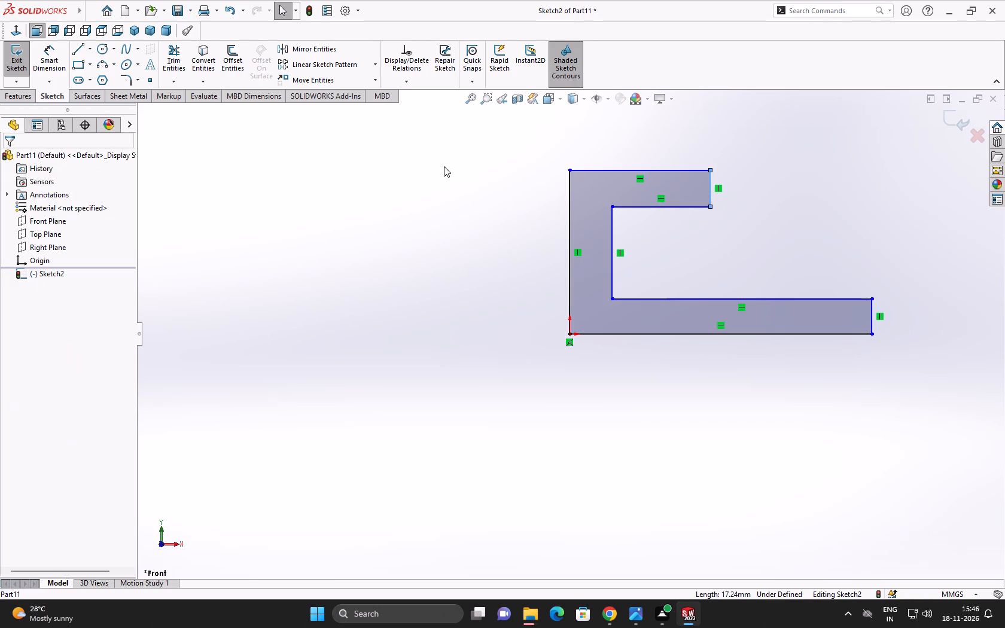
click(652, 173)
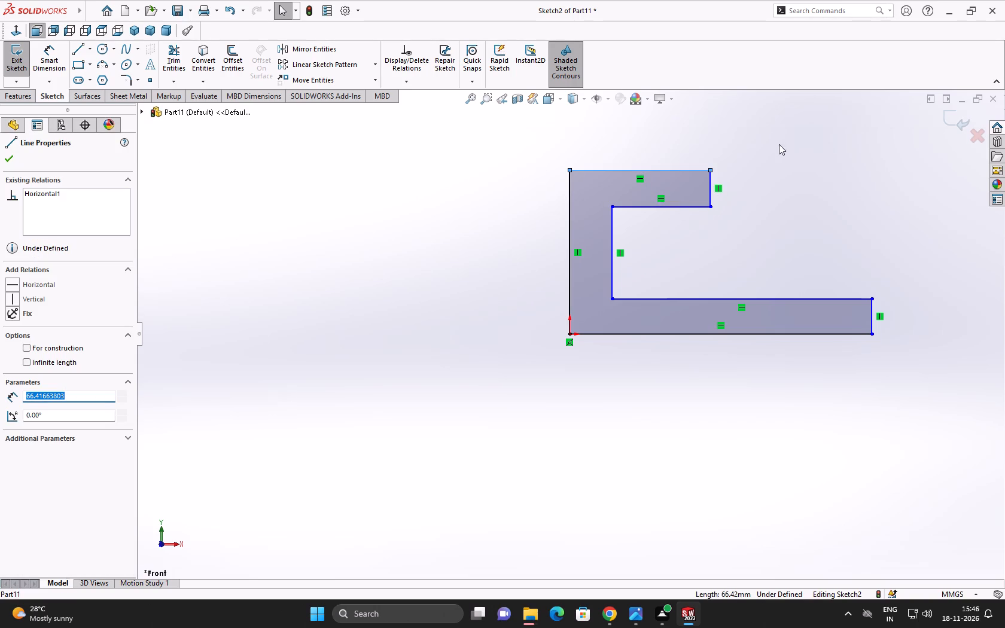
click(24, 286)
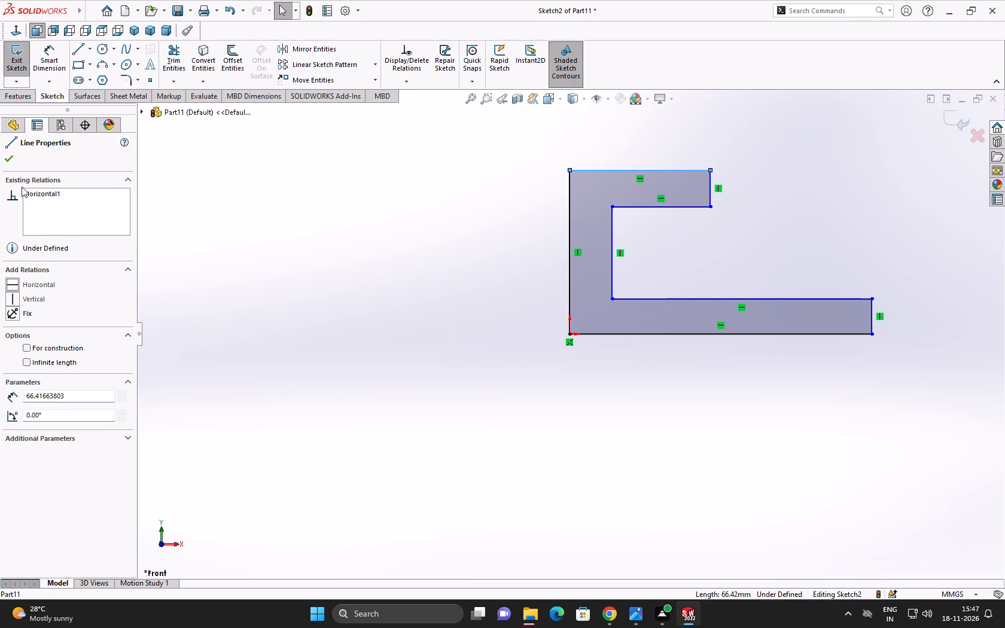
click(15, 158)
click(438, 353)
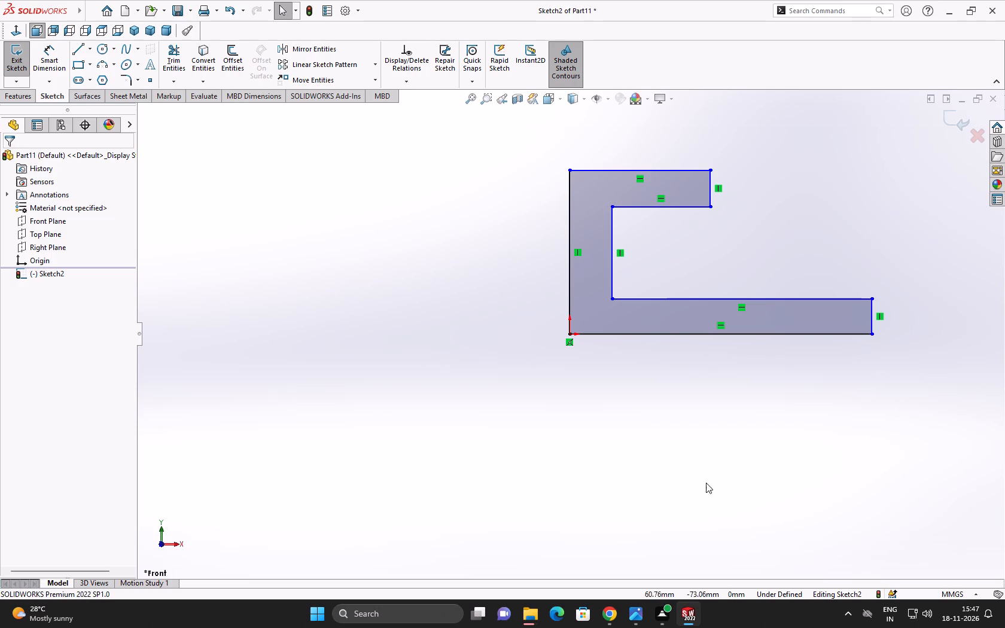
Dimension the profile's outer vertical line from the origin with Smart Dimension and set it to 50 mm.
click(47, 56)
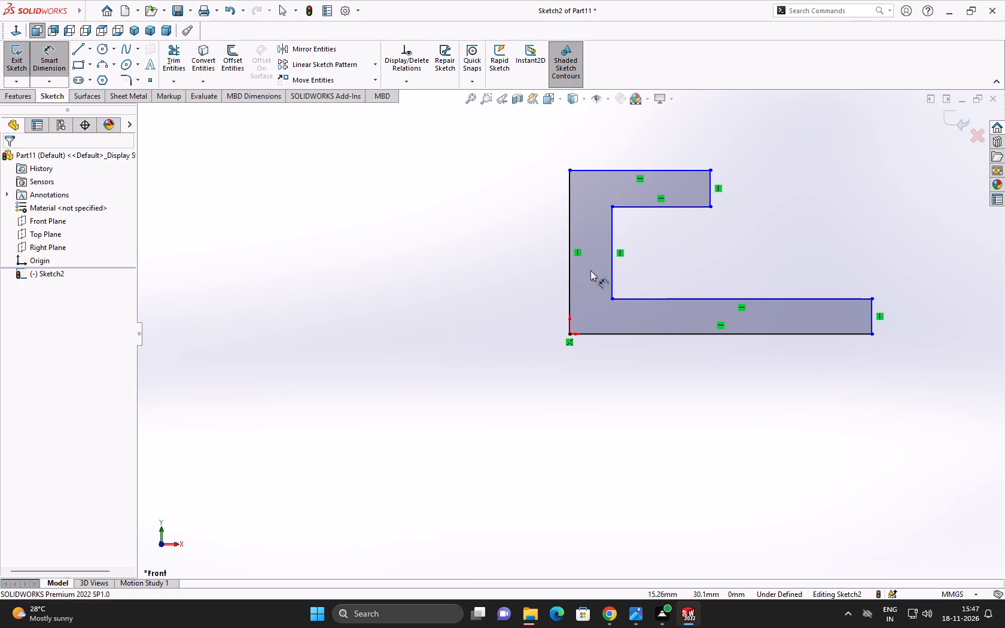
click(567, 273)
click(519, 279)
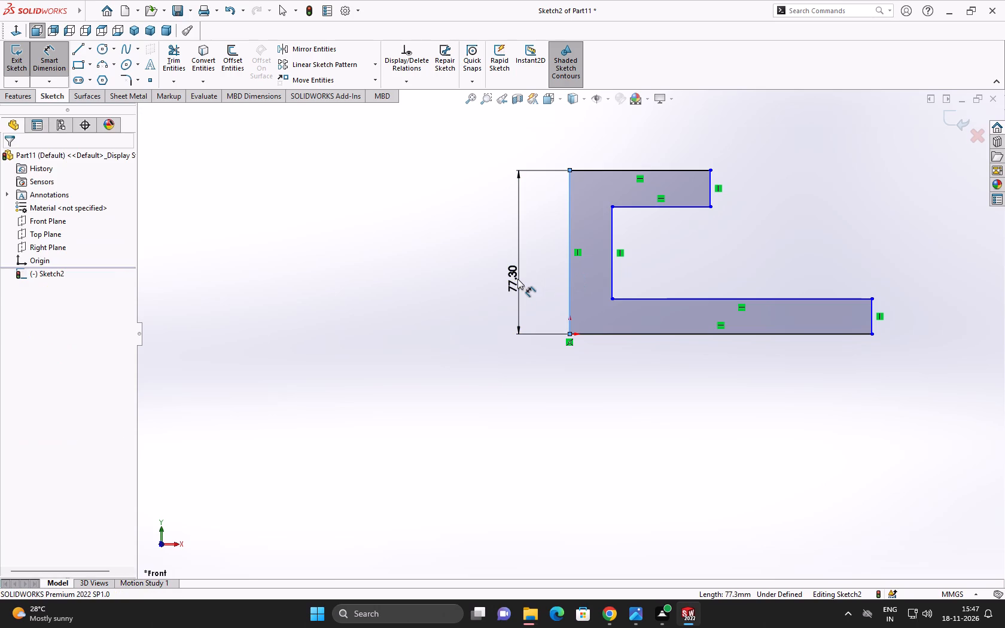
text(50)
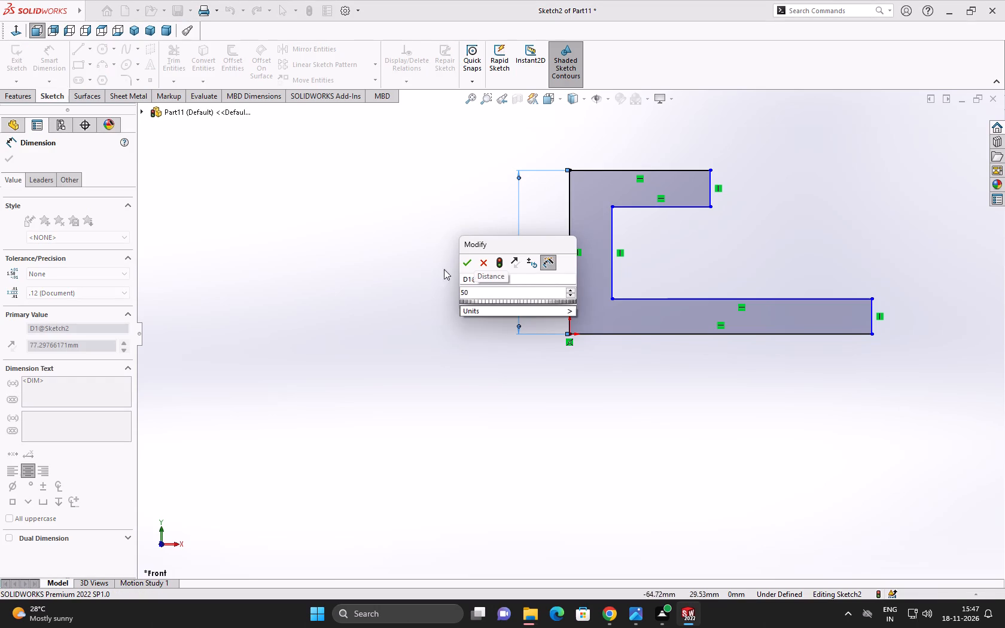
click(463, 264)
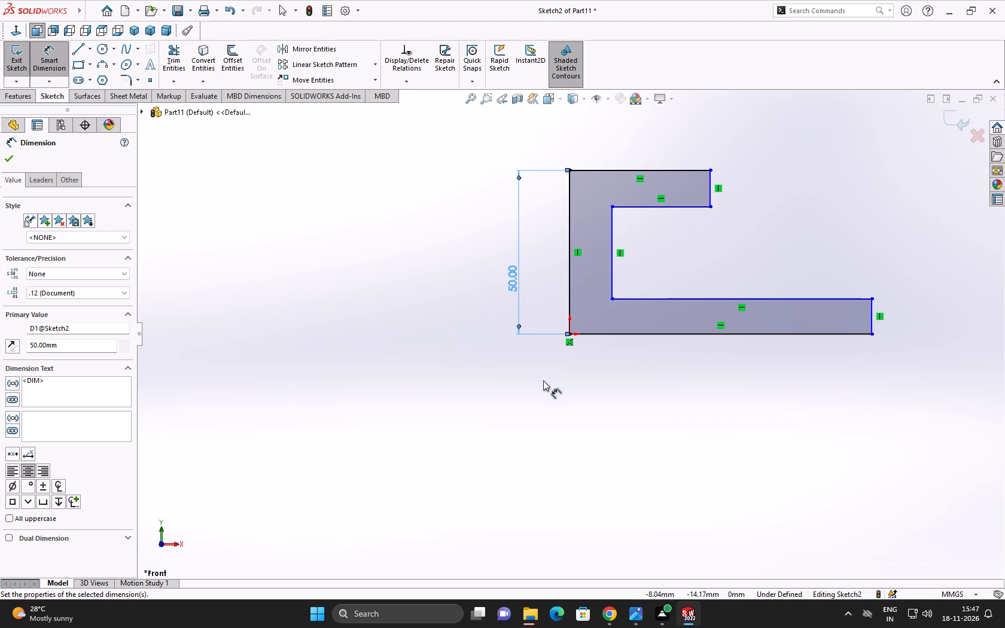
Dimension the profile's bottom line with Smart Dimension and set its length to 50 mm.
click(696, 334)
click(687, 382)
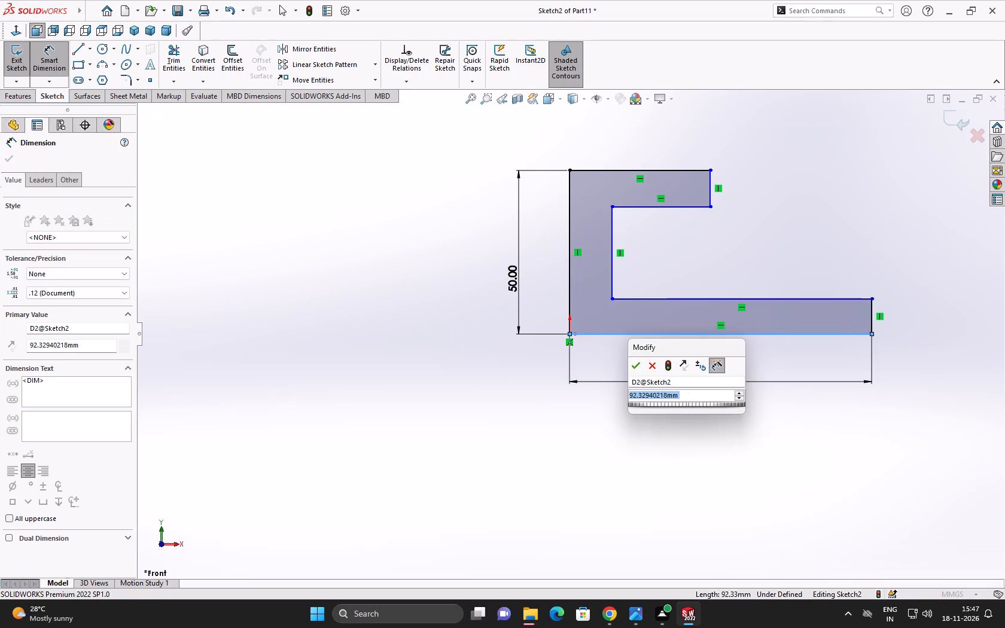
text(50)
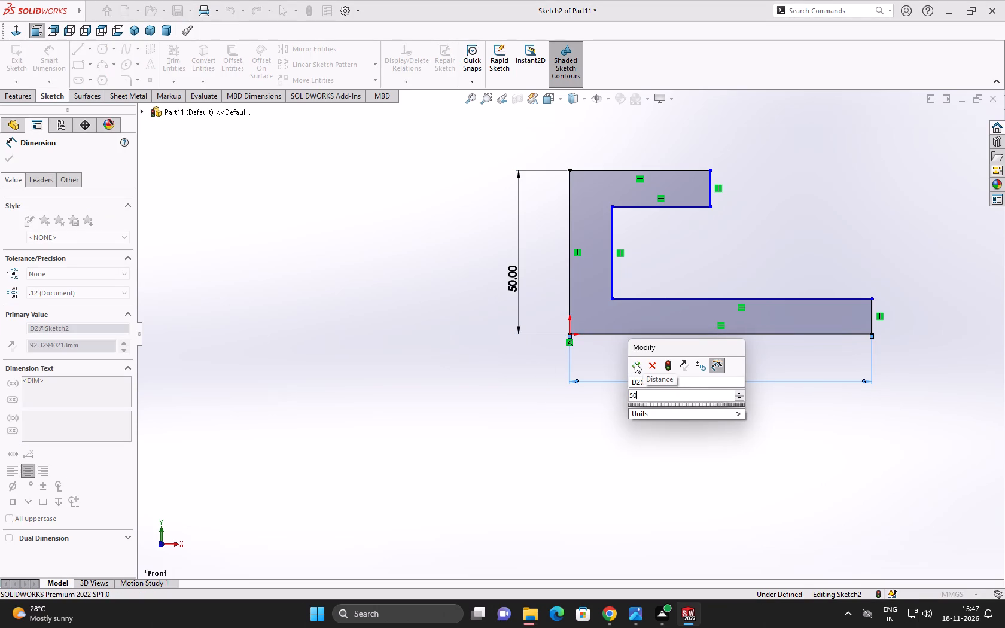
click(636, 364)
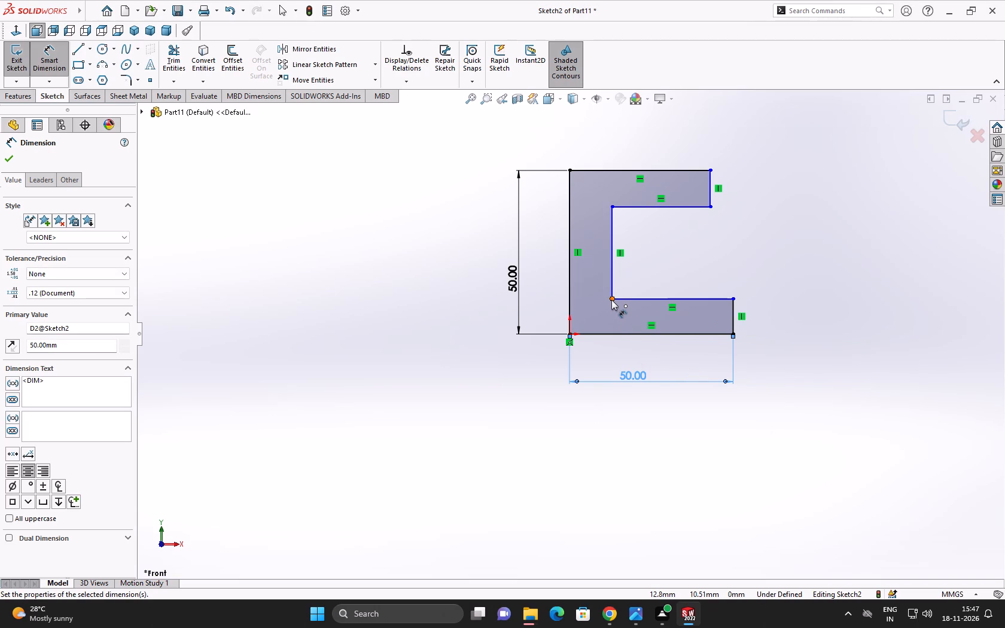
Apply 10 mm sketch fillets to the profile's inner lower corner and to its outer lower corner at the origin.
click(611, 300)
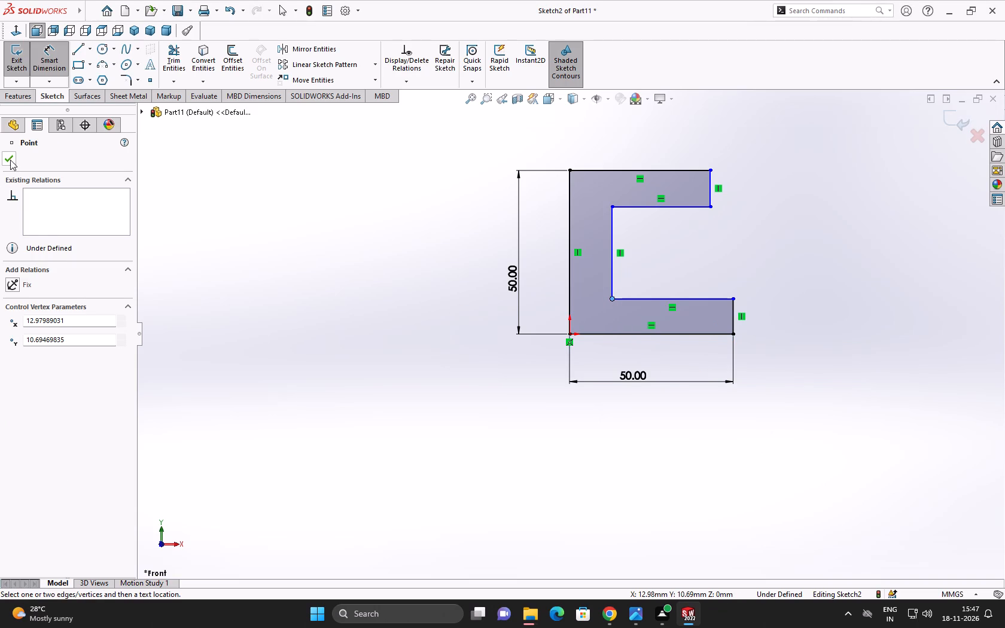
click(10, 160)
click(136, 81)
click(139, 95)
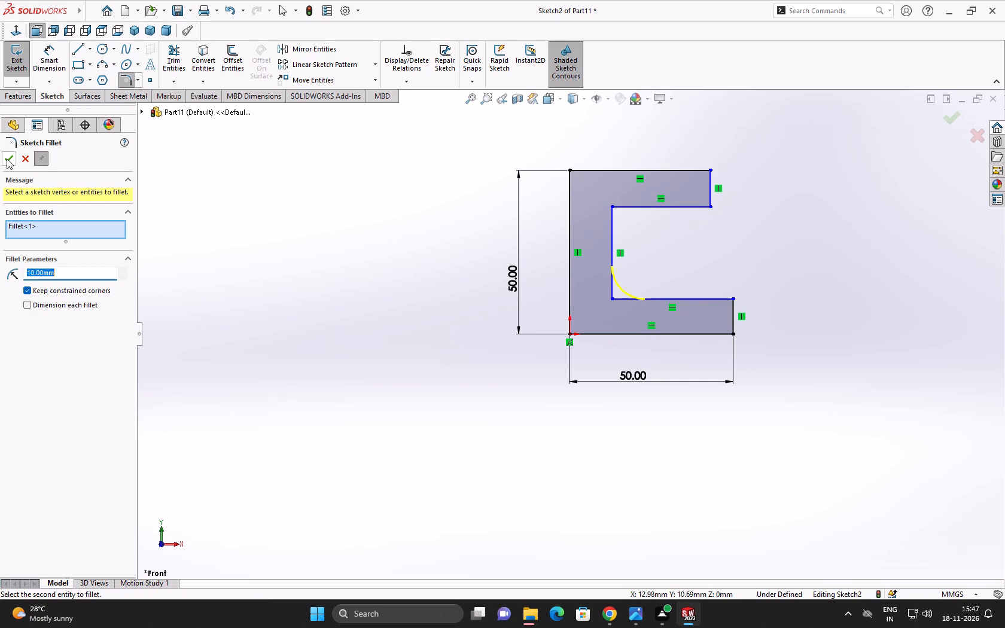
click(7, 158)
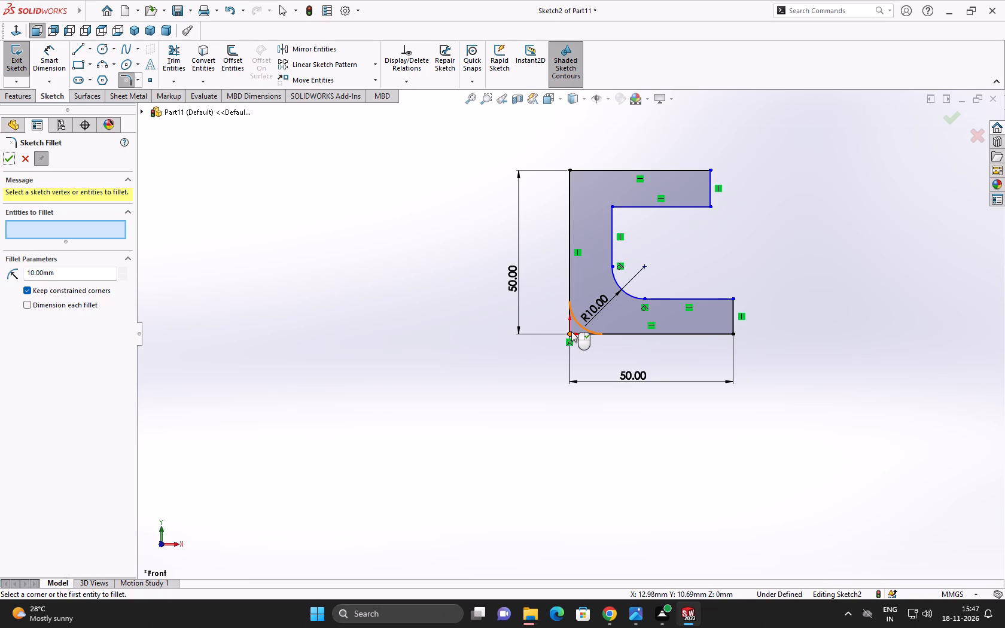
click(571, 331)
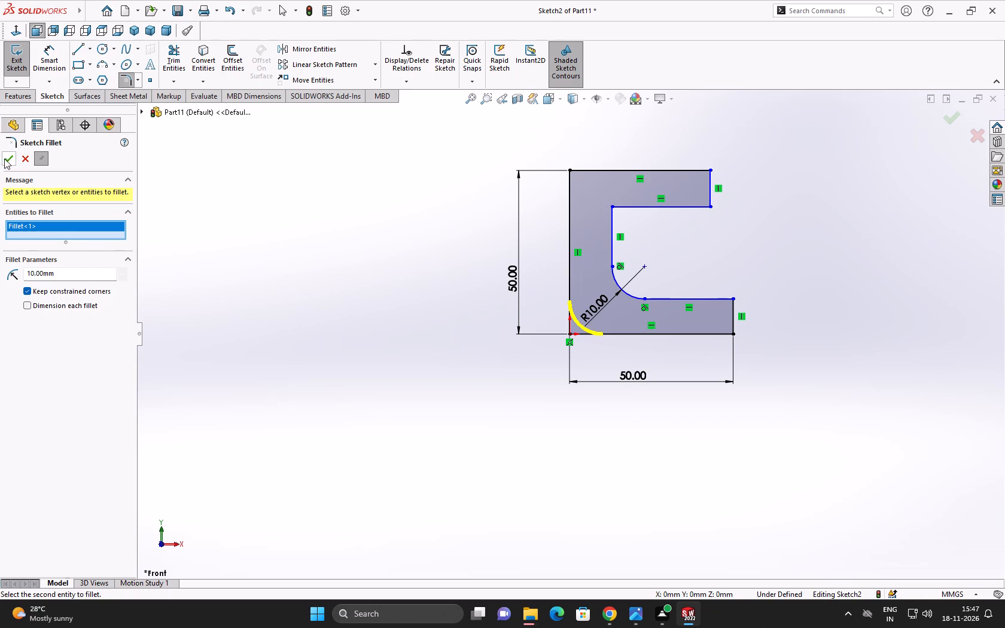
click(7, 158)
click(315, 260)
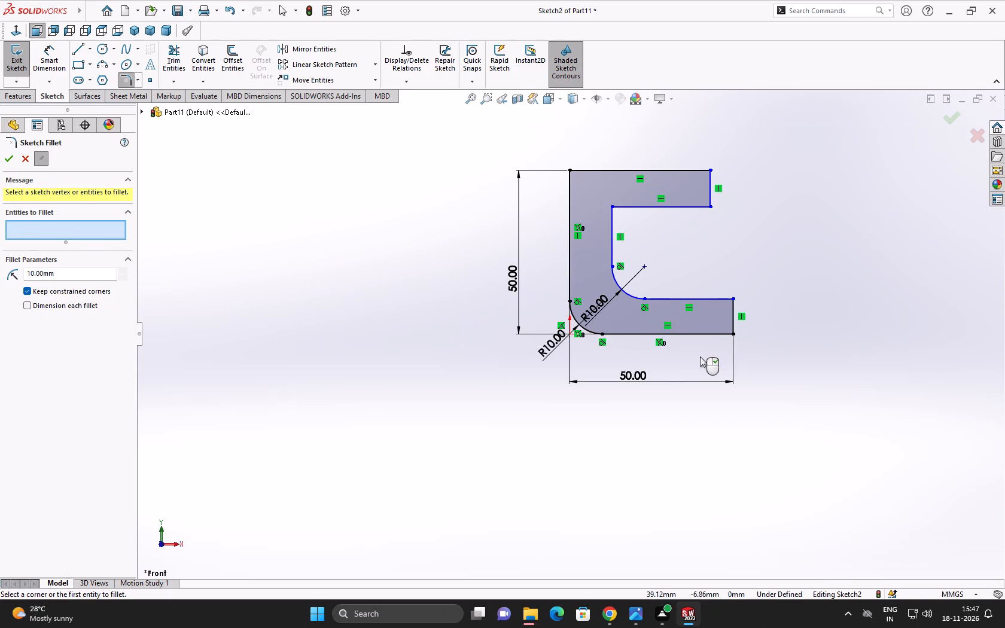
click(11, 164)
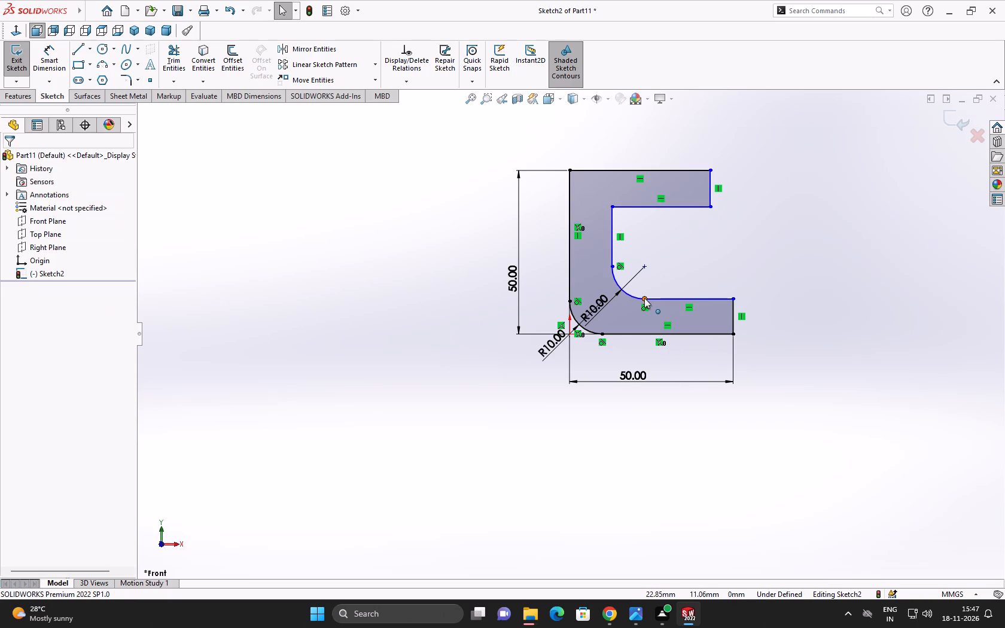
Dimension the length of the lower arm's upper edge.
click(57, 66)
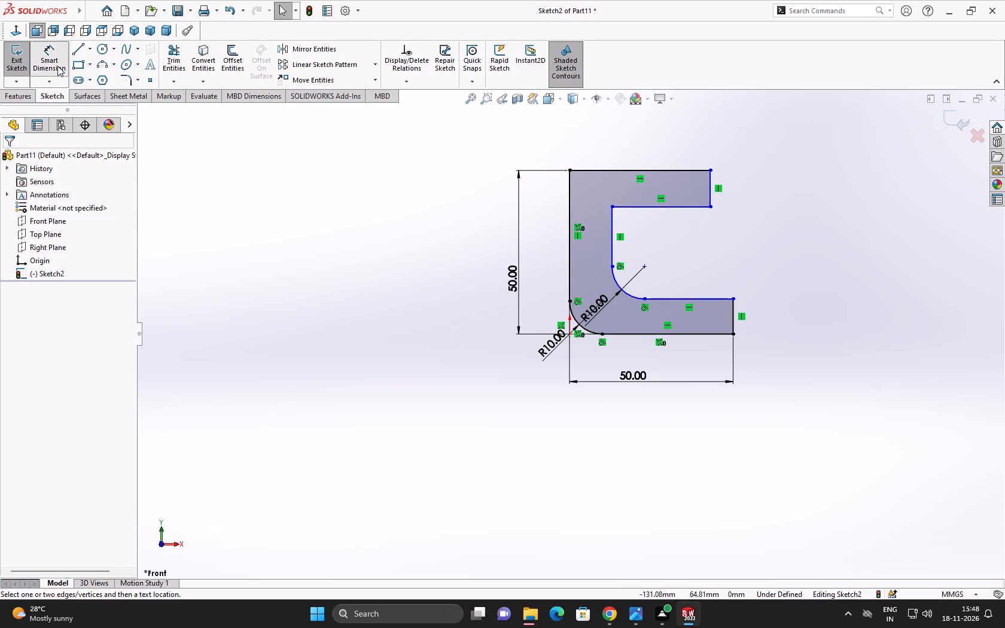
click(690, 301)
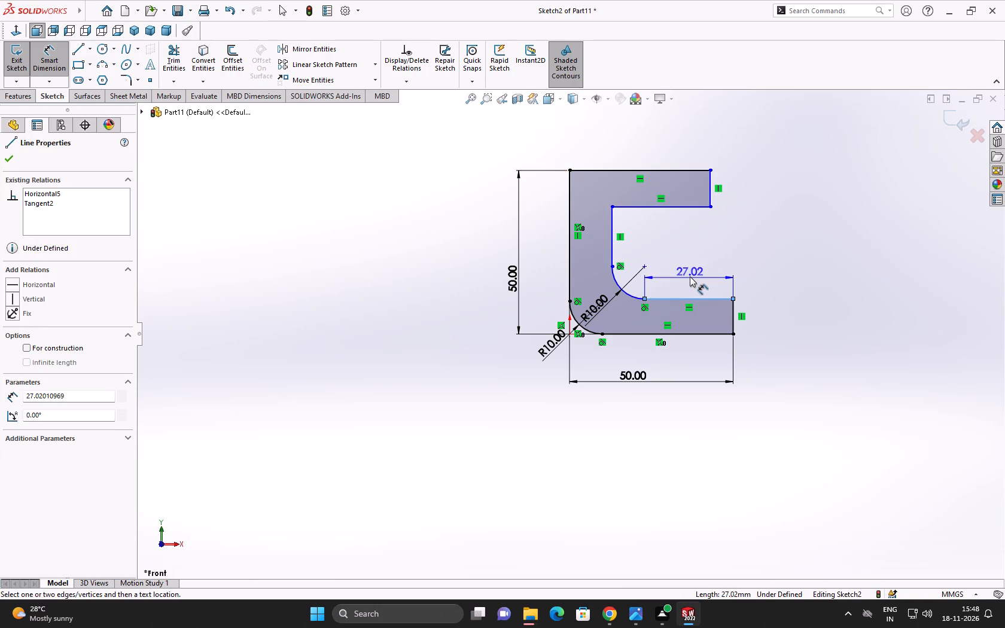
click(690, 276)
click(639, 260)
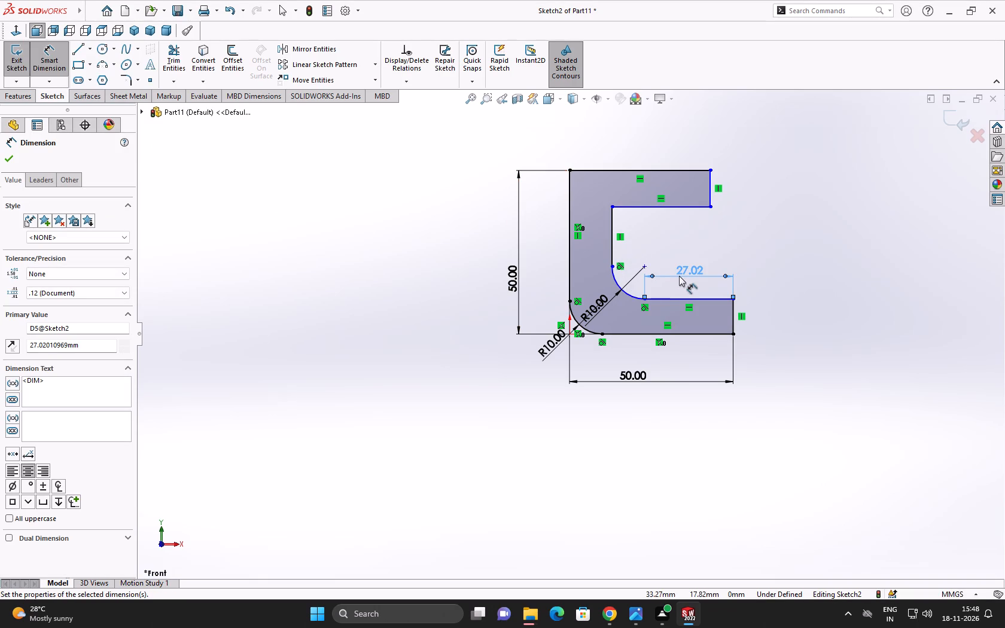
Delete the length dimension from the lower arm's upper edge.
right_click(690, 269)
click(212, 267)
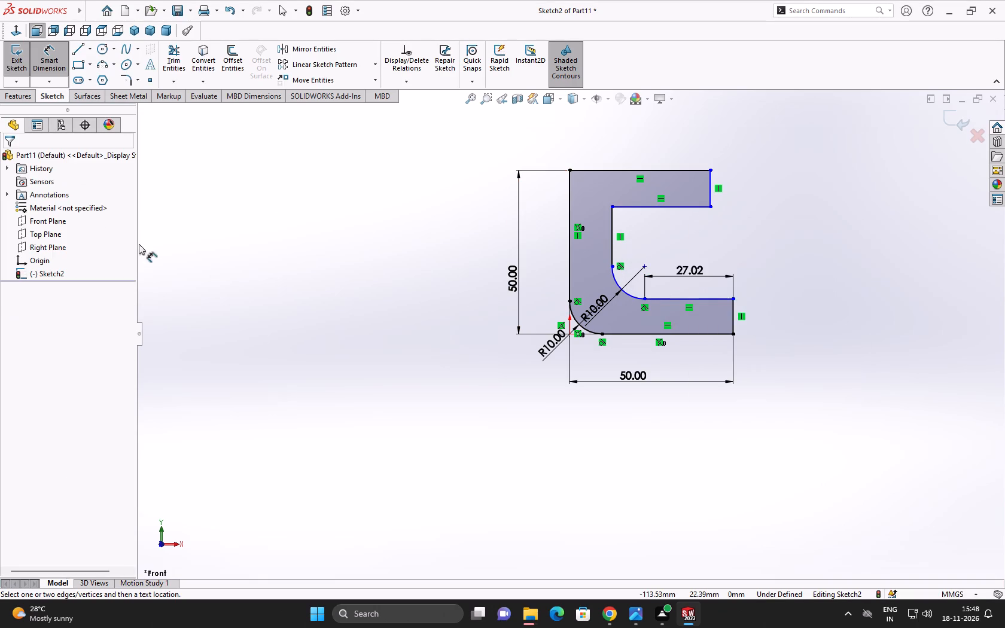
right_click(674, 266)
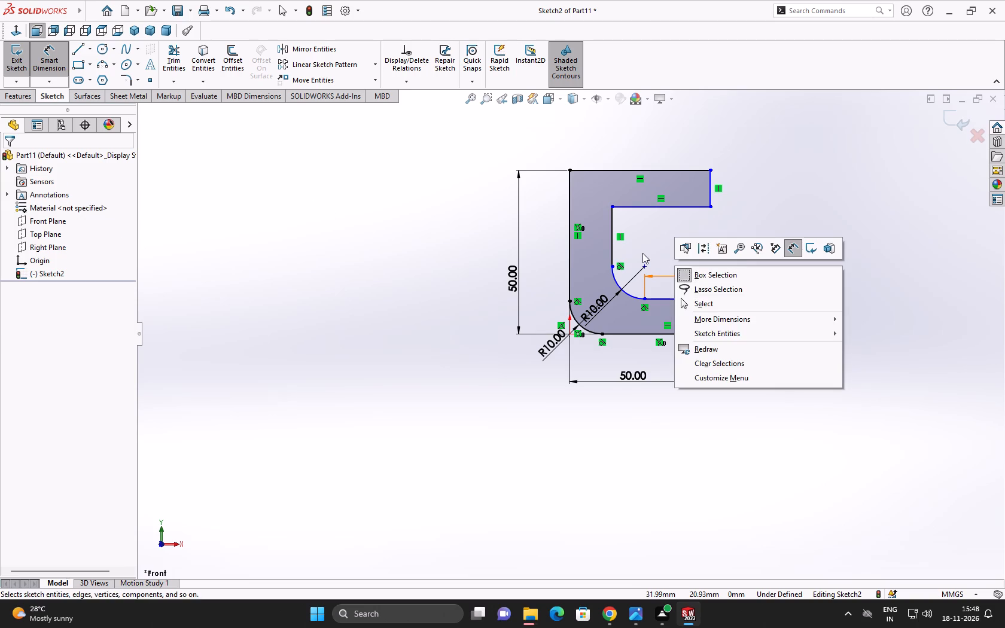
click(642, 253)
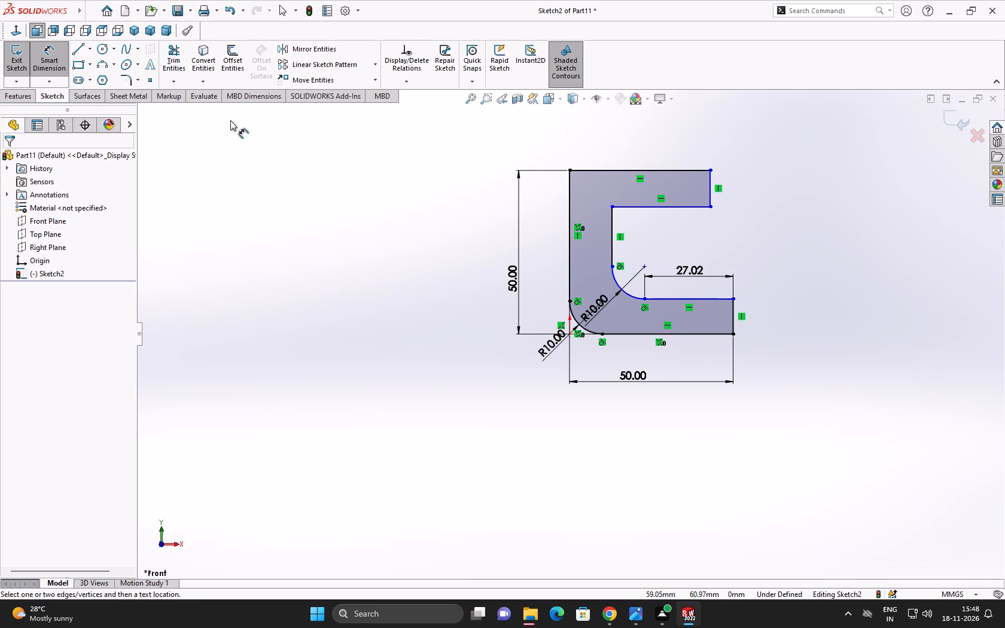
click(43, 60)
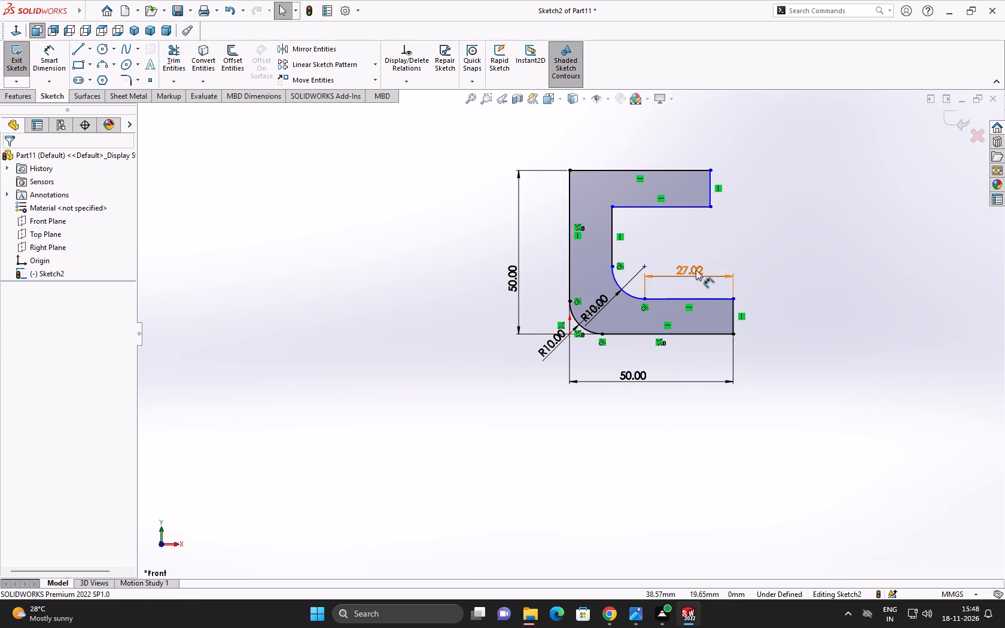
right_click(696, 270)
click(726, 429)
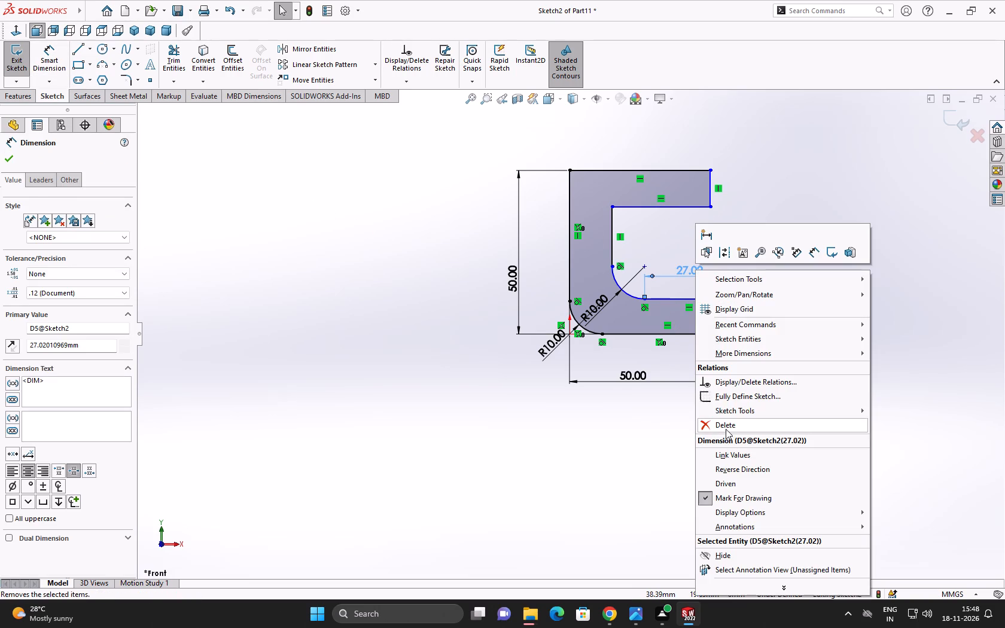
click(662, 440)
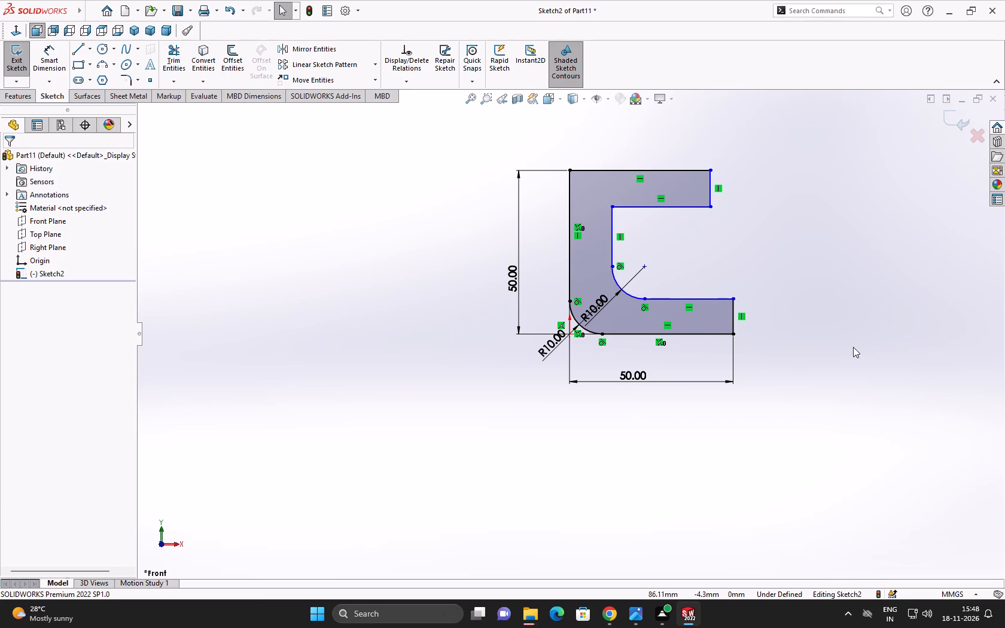
Dimension the end lines of the upper and lower arms with Smart Dimension and set both to 10 mm.
click(35, 71)
click(708, 188)
click(773, 191)
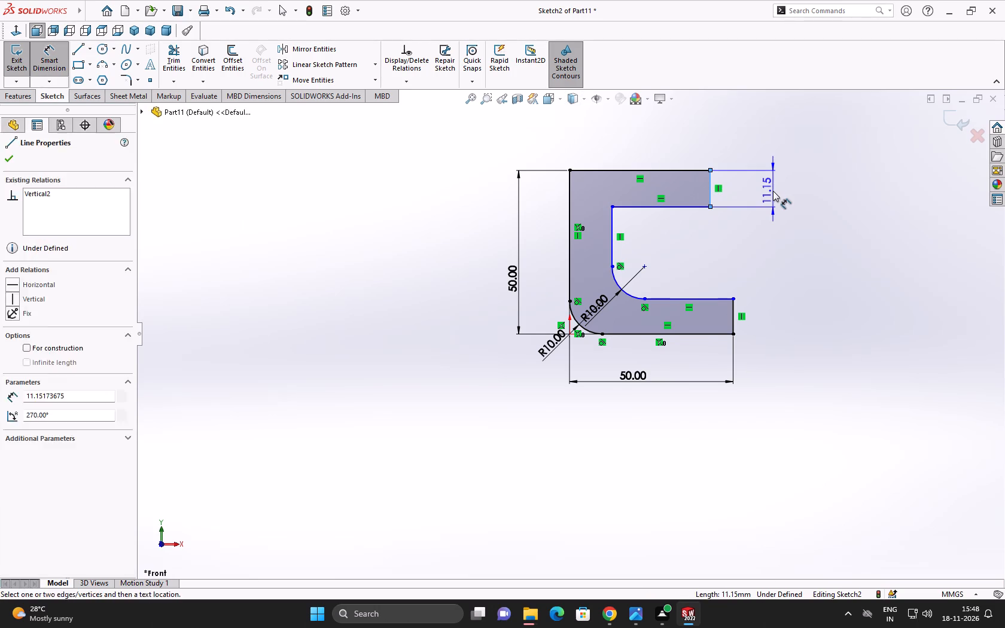
text(10)
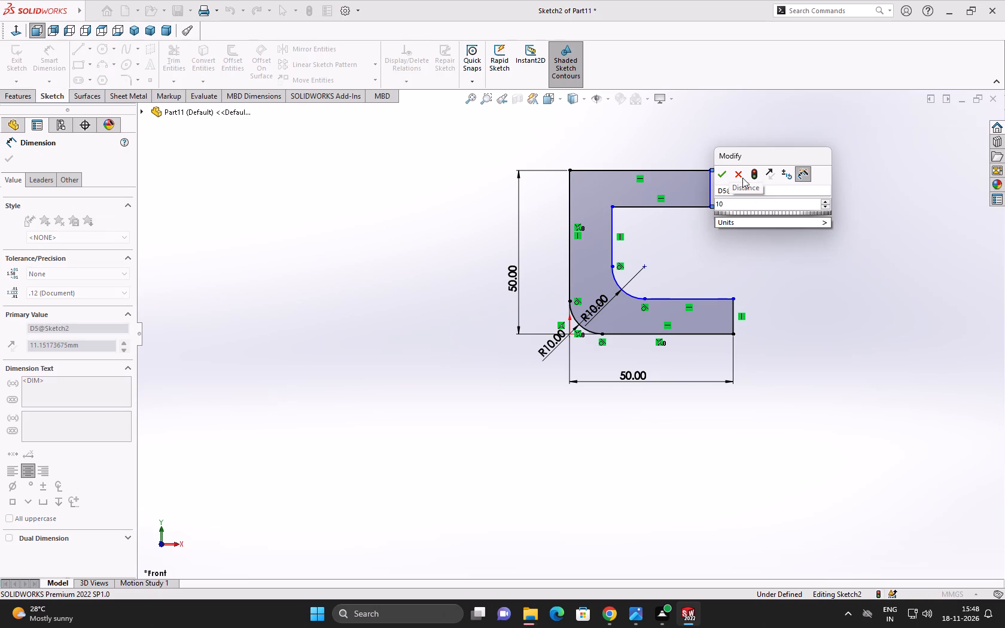
click(724, 173)
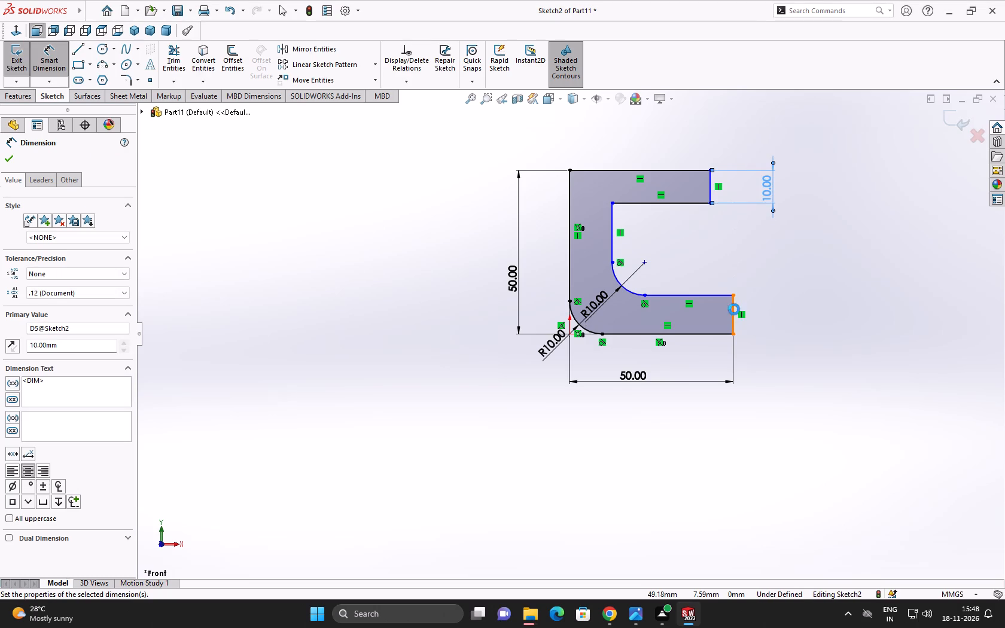
click(734, 309)
click(802, 322)
text(10)
click(748, 304)
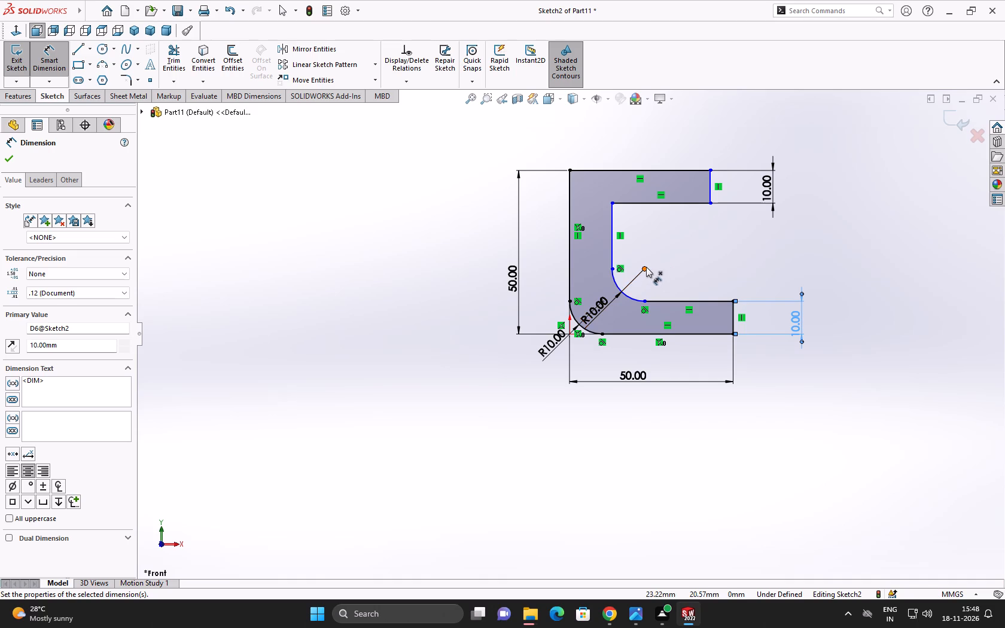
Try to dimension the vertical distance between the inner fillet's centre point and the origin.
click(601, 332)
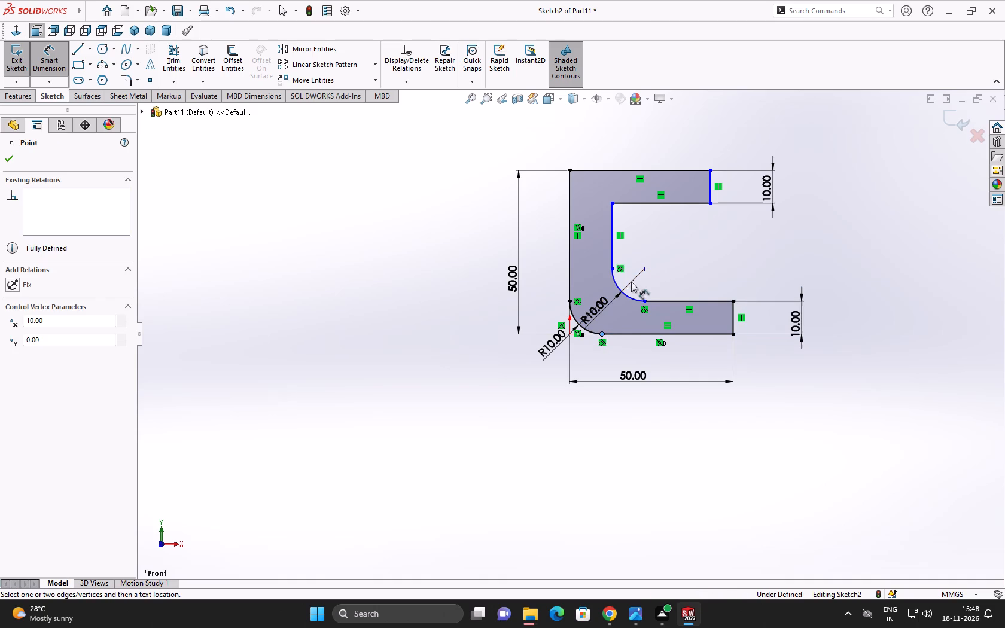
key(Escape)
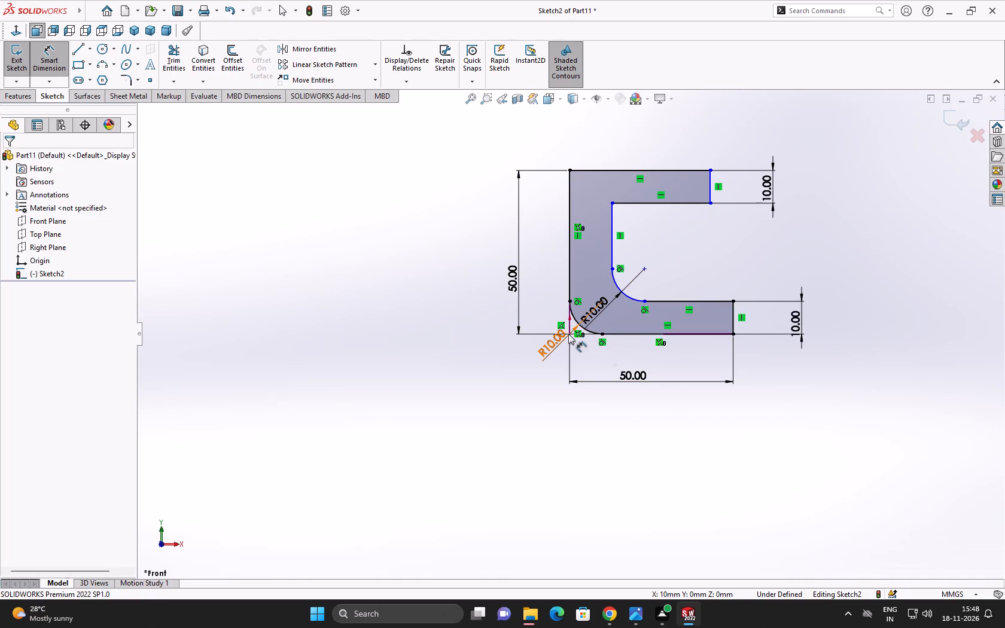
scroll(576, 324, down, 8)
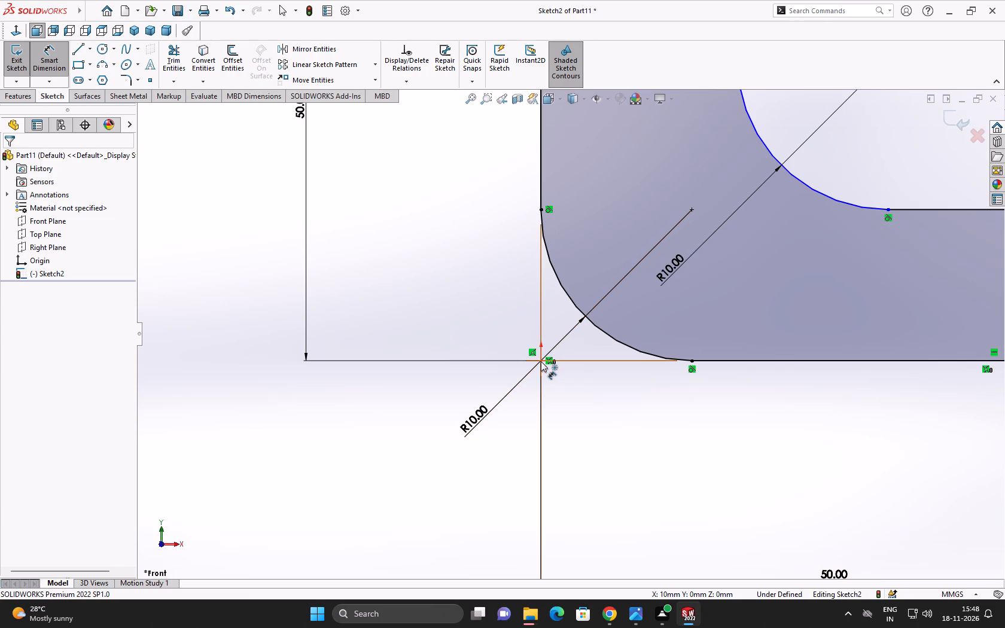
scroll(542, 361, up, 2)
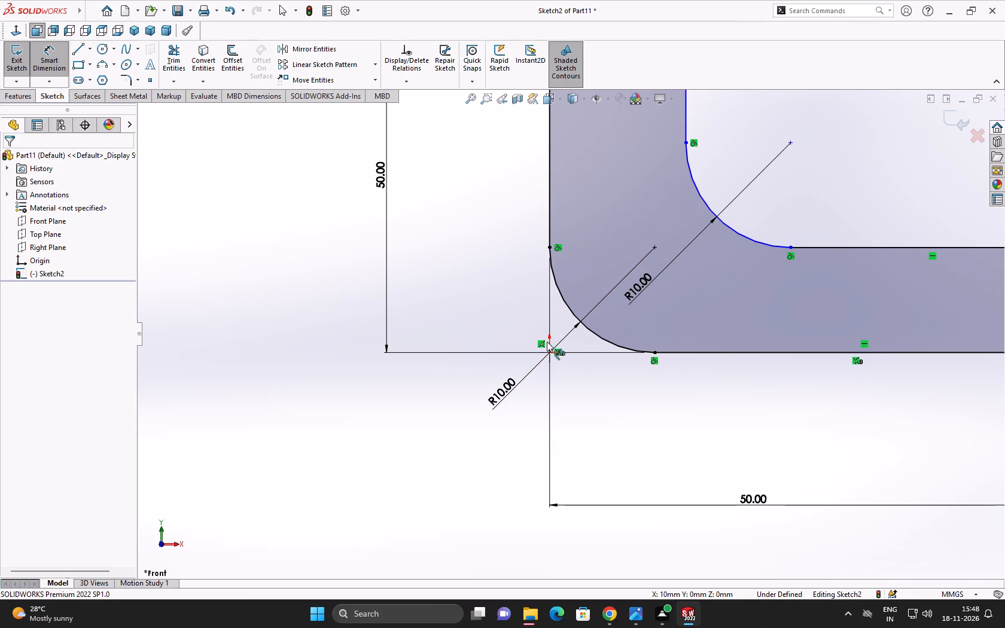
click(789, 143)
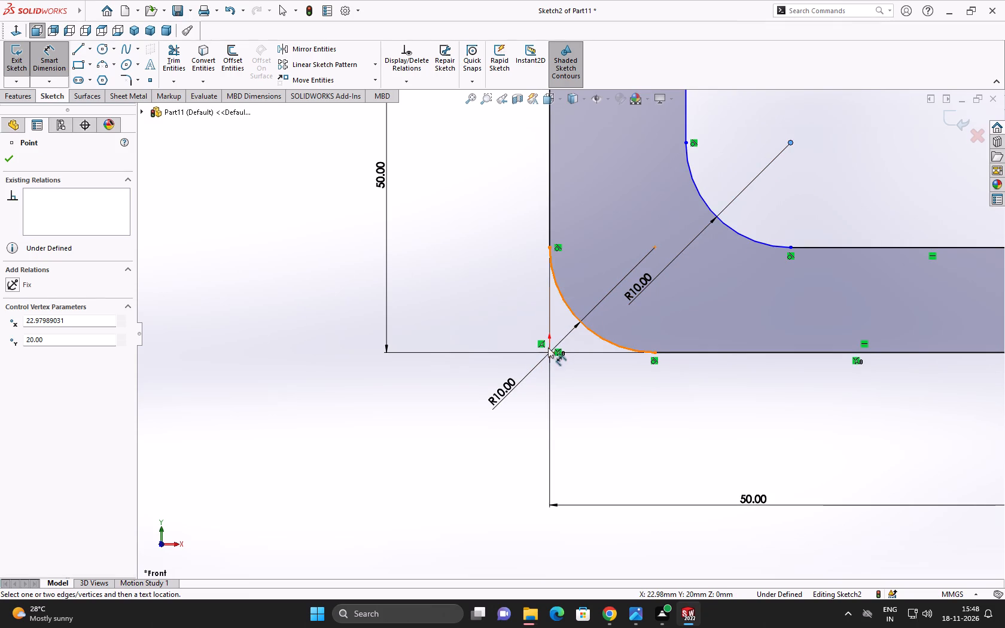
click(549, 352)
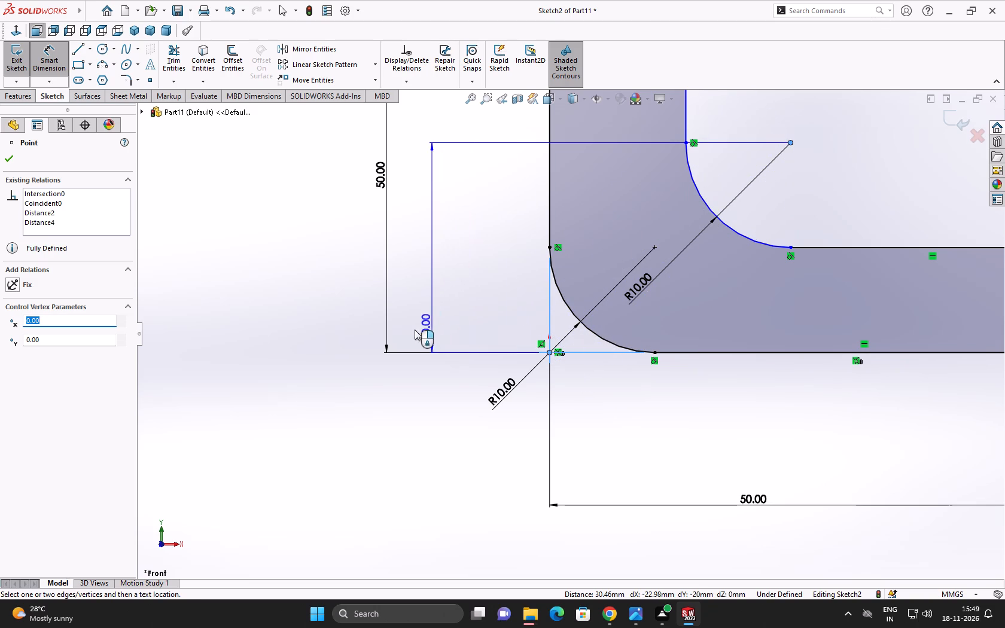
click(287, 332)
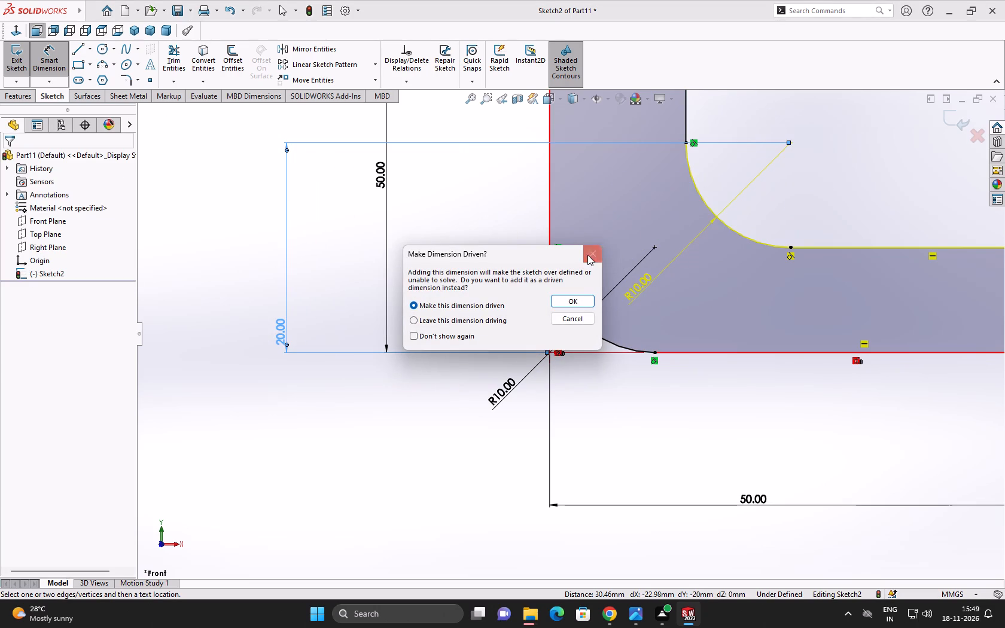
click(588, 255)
Dimension the upper arm's top edge and set its length to 30 mm.
scroll(299, 273, up, 1)
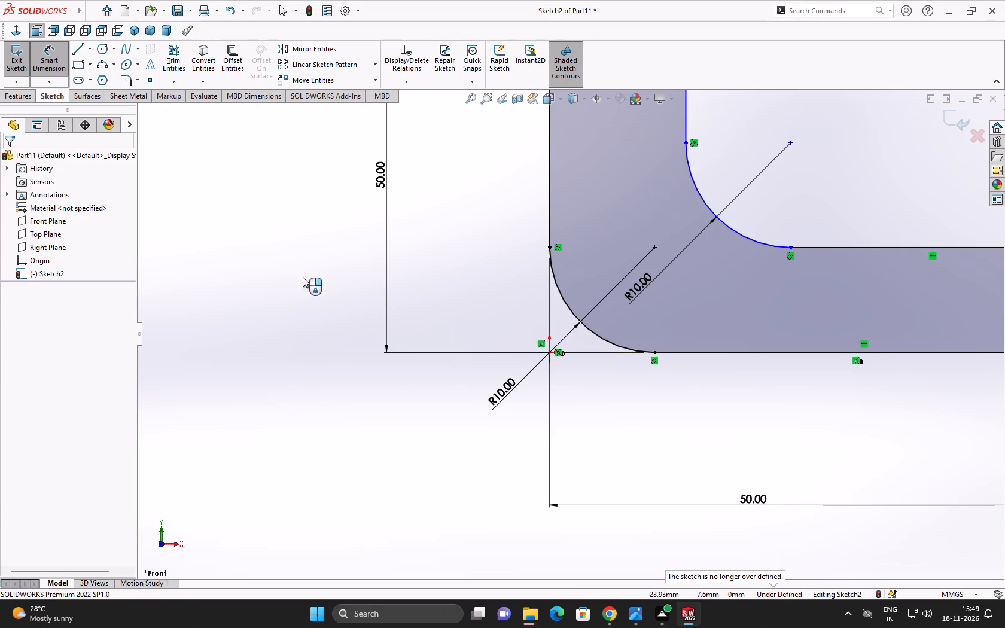
scroll(303, 277, up, 10)
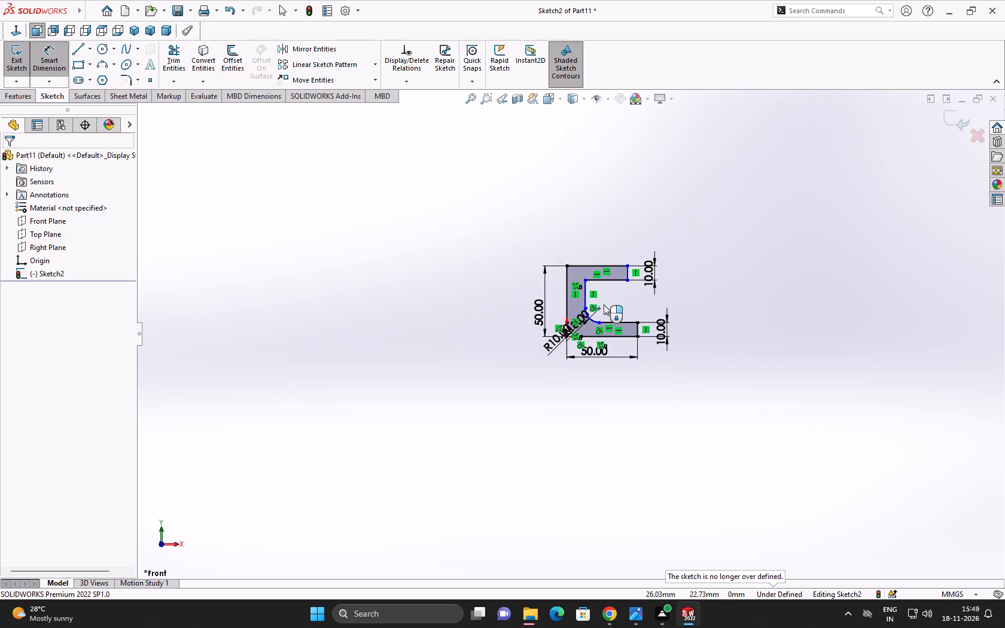
scroll(604, 304, down, 6)
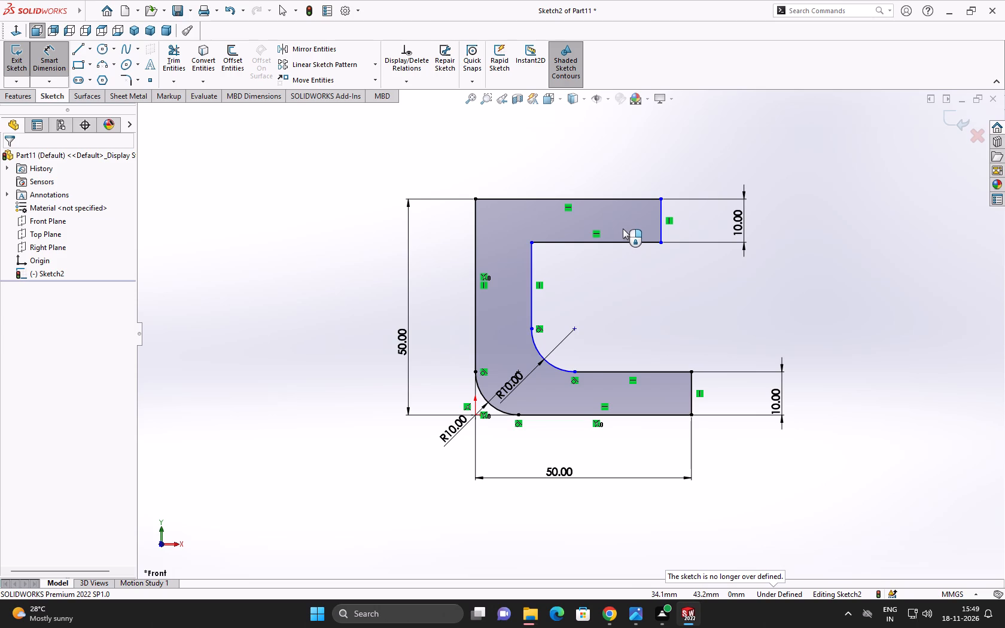
click(574, 197)
click(579, 156)
text(30)
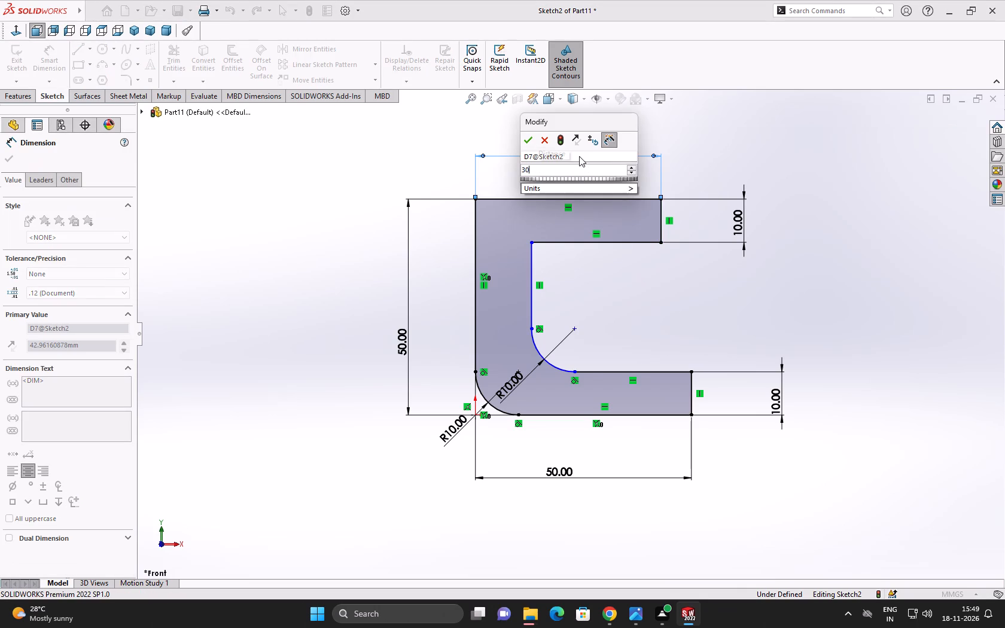
click(525, 139)
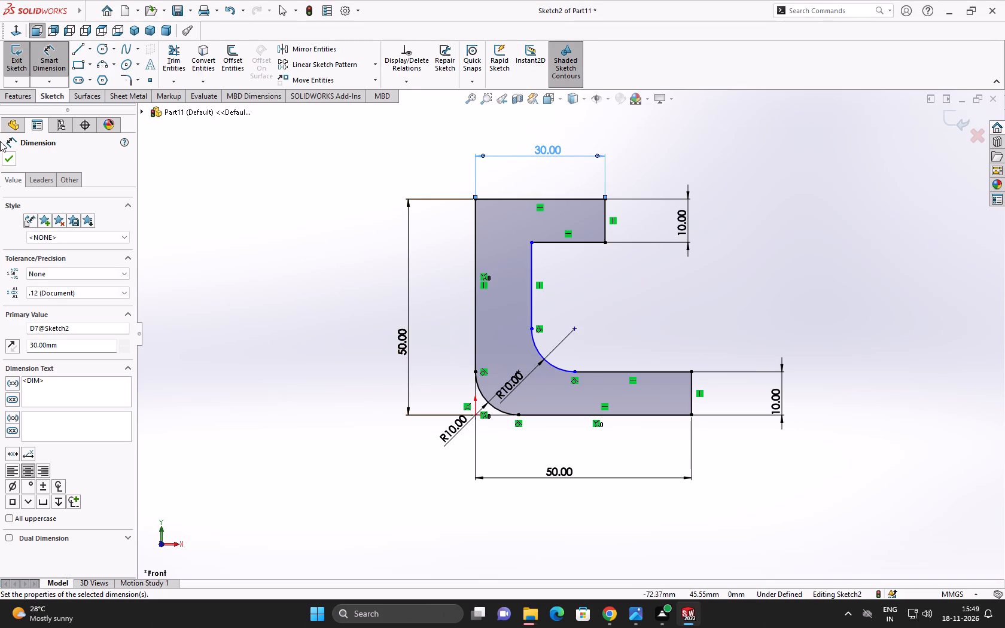
click(10, 158)
click(48, 63)
click(50, 67)
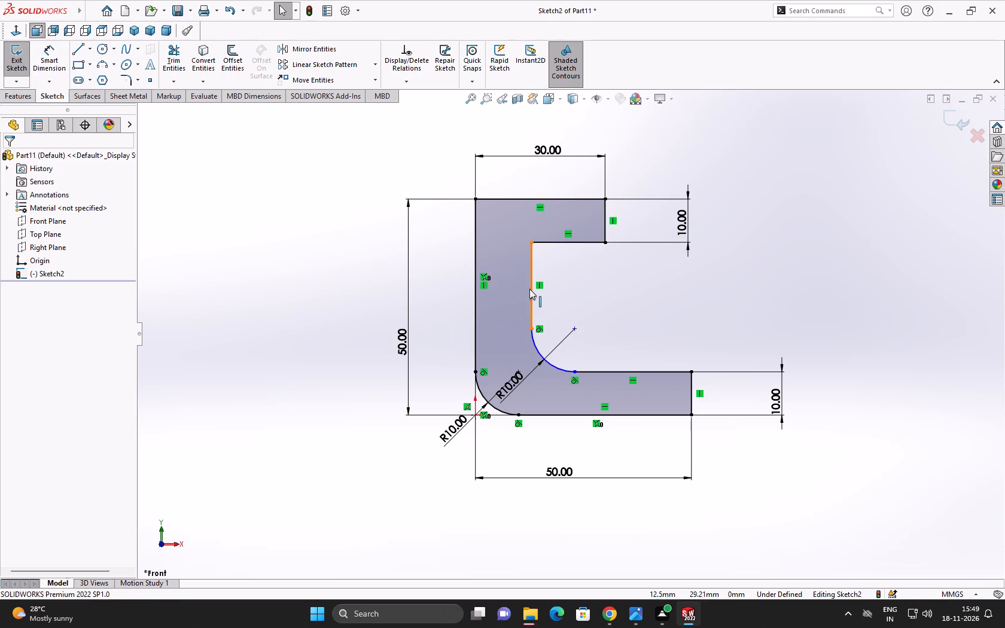
Dimension the distance between the profile's outer and inner vertical lines and set it to 10 mm.
drag(531, 291, 537, 295)
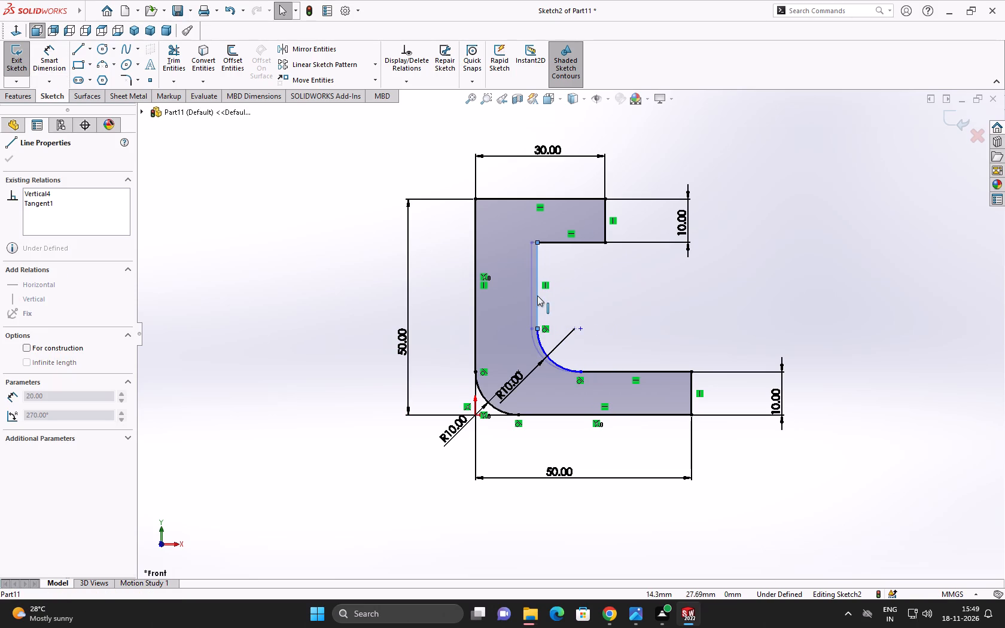
drag(537, 295, 531, 298)
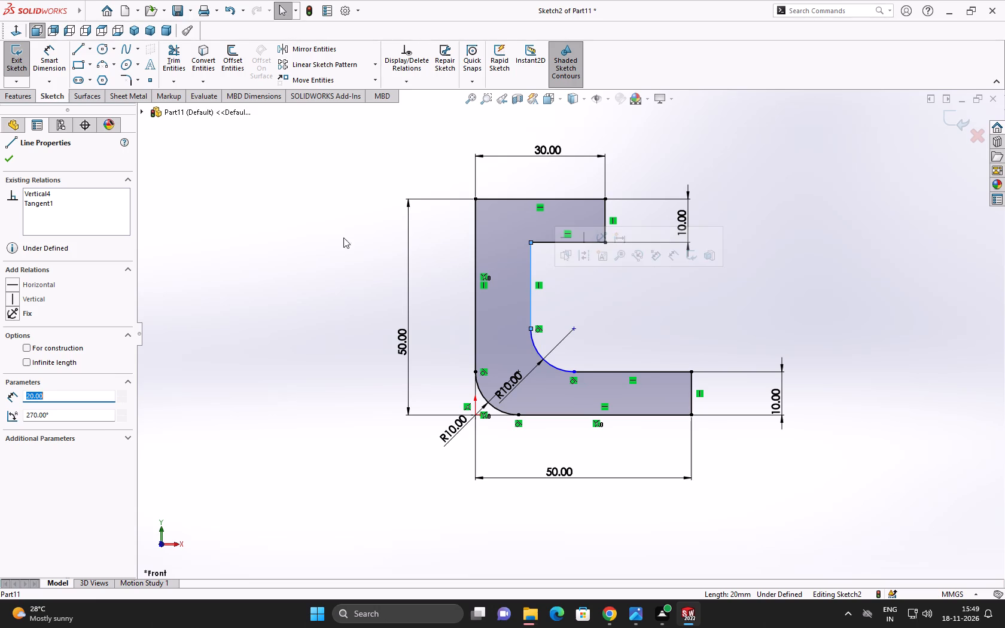
click(47, 66)
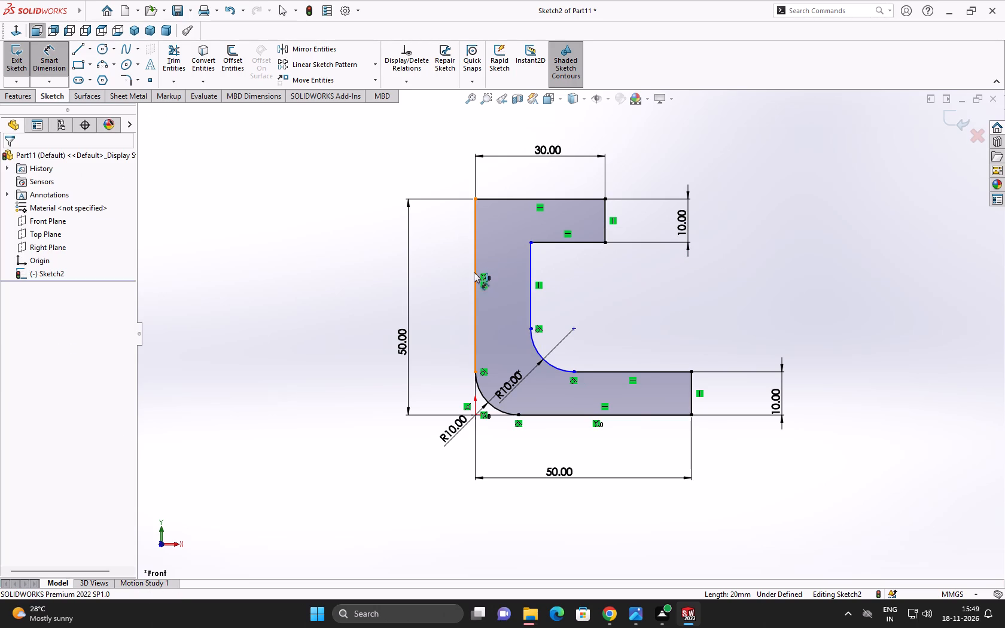
click(473, 269)
click(531, 269)
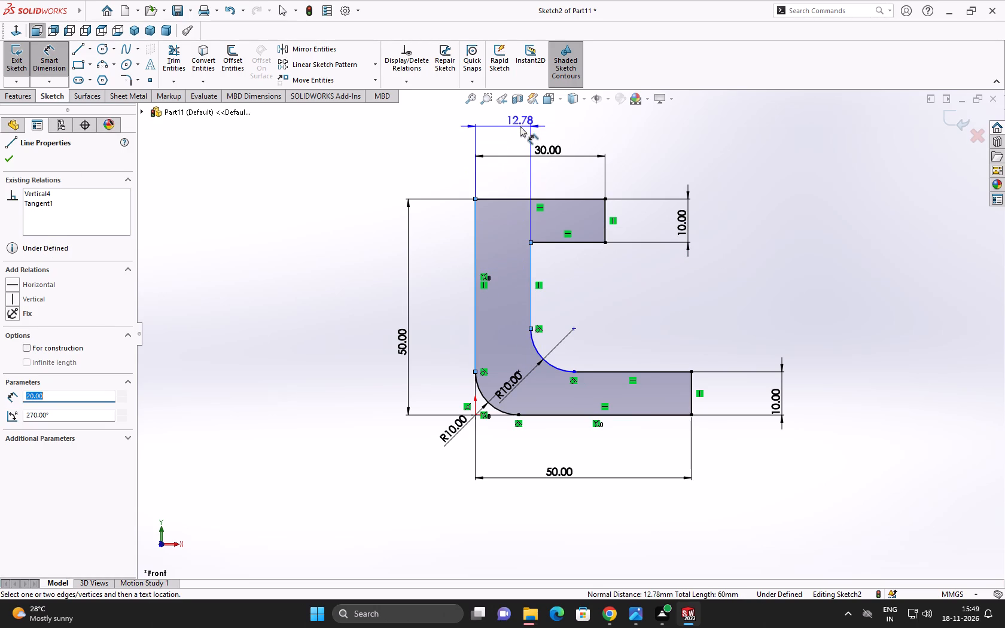
click(520, 126)
text(10)
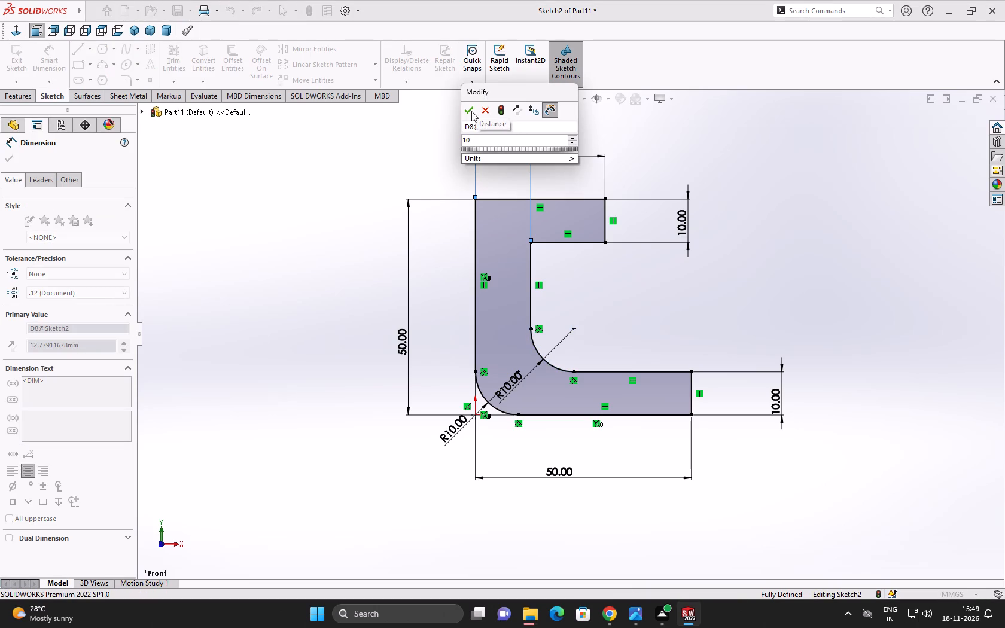
click(467, 108)
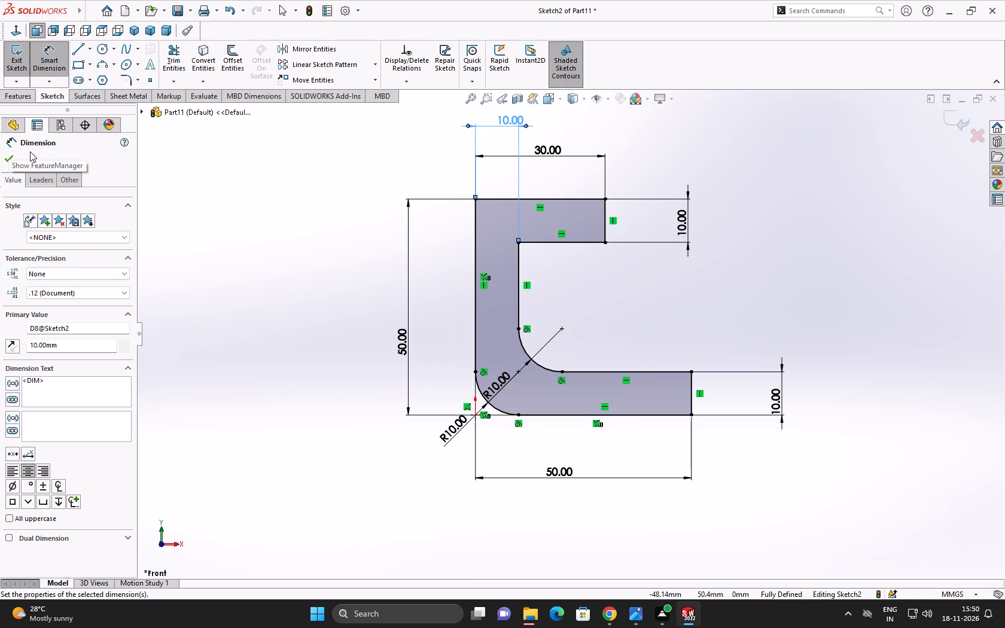
click(10, 154)
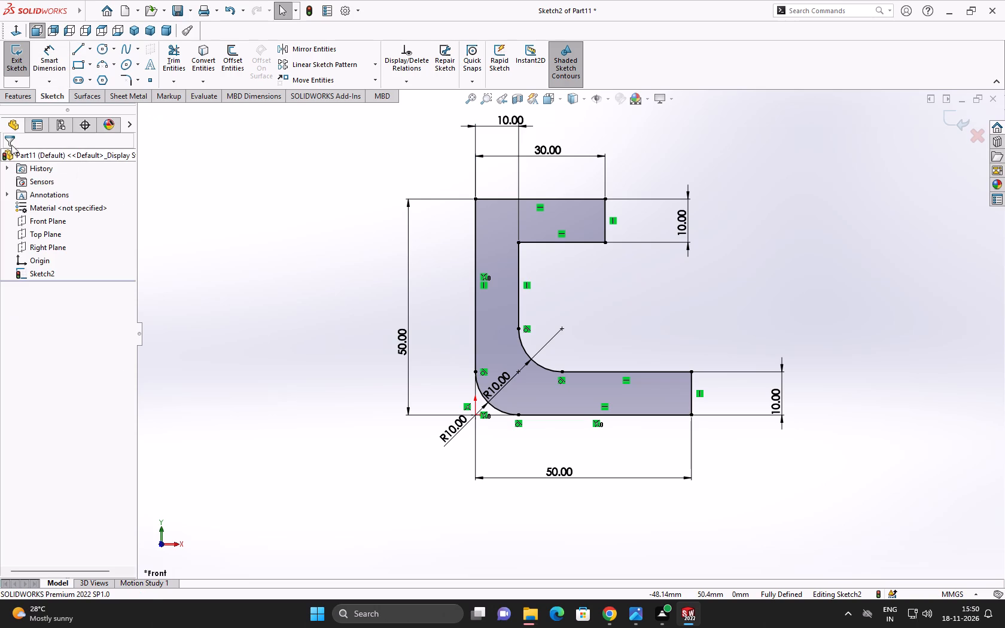
Extrude the C-shaped profile as a boss with a Mid Plane end condition and a depth of 40 mm.
click(27, 100)
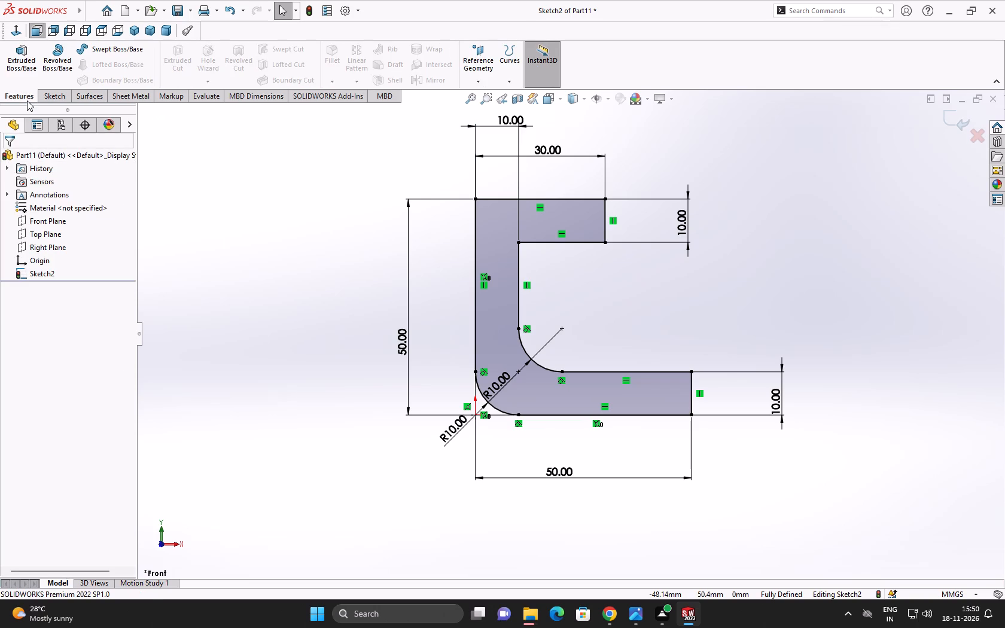
click(31, 66)
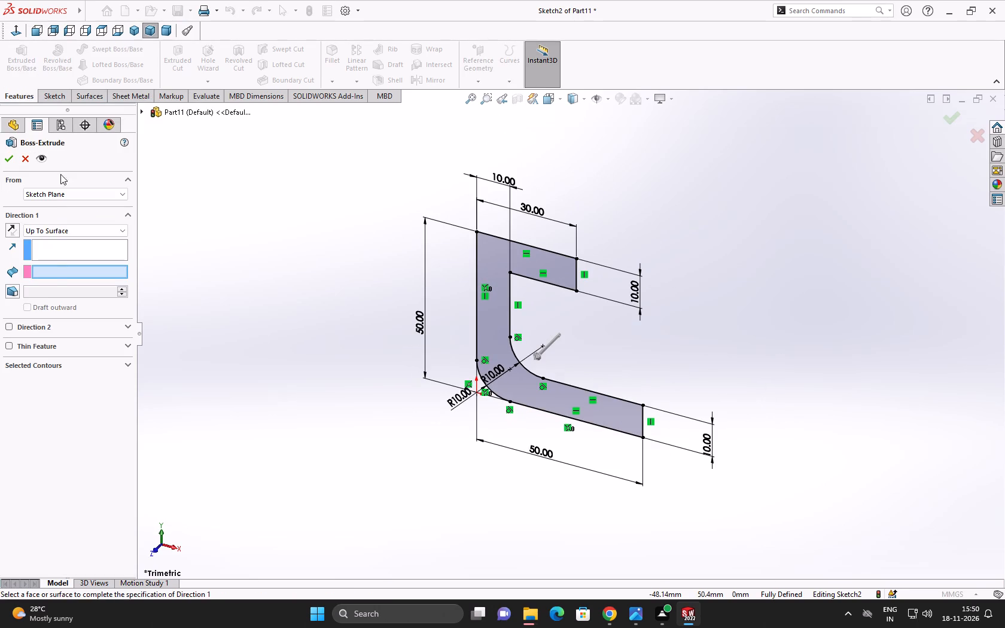
click(55, 233)
click(56, 239)
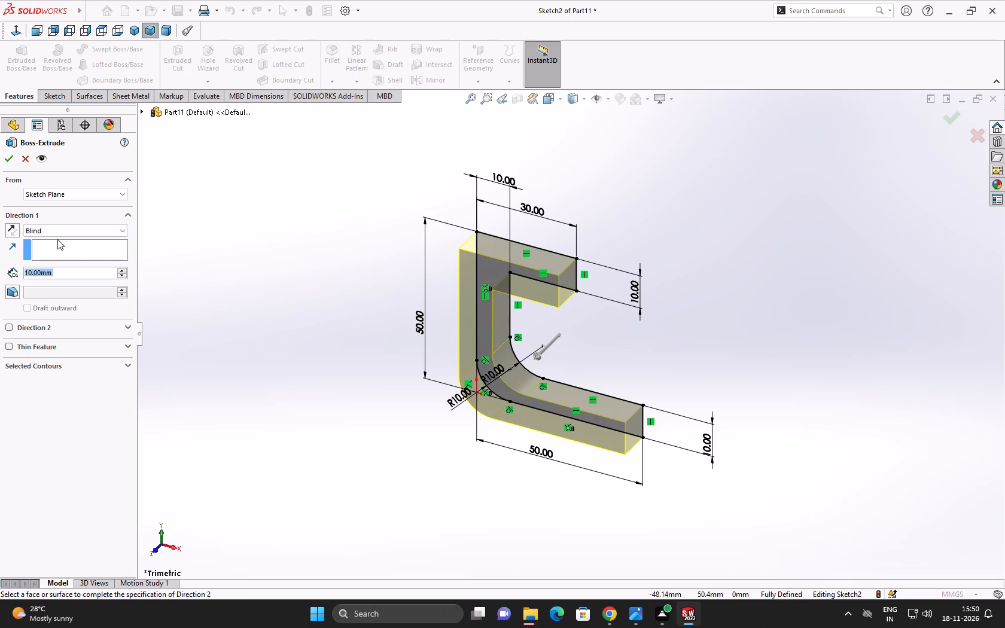
click(62, 226)
click(63, 278)
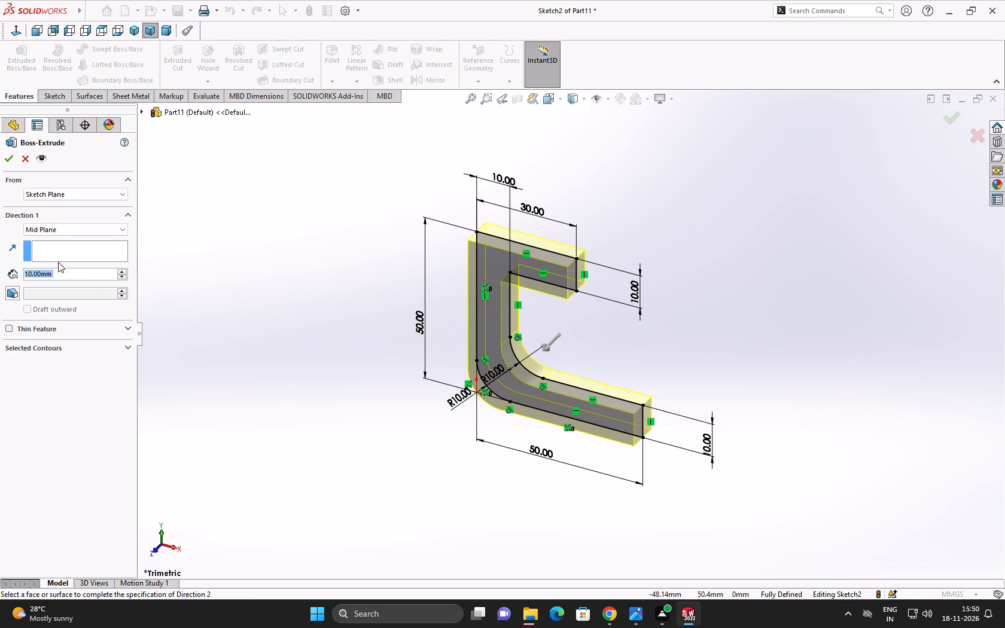
triple_click(124, 272)
click(124, 272)
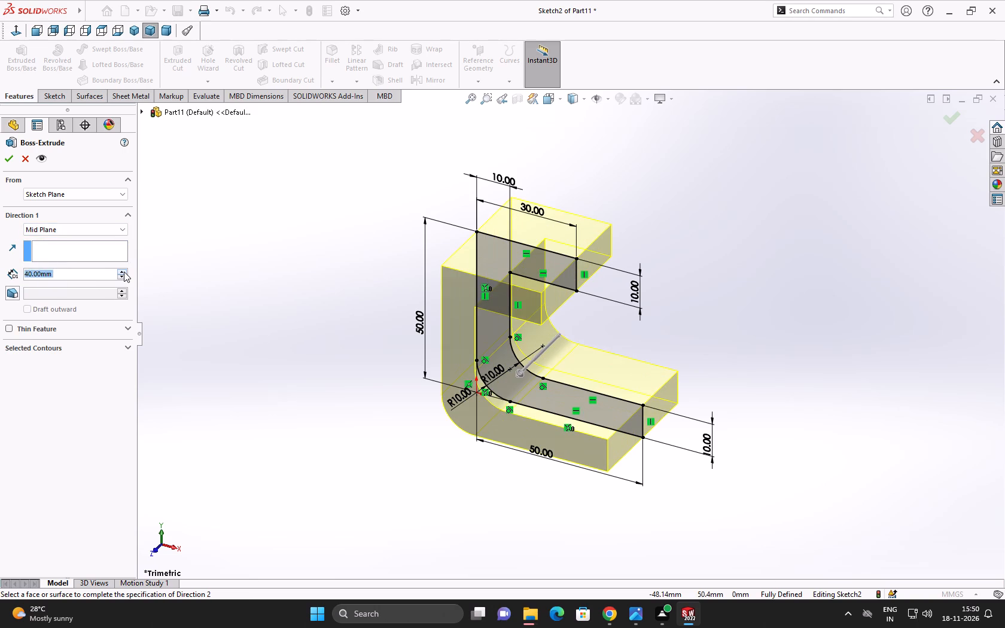
click(125, 275)
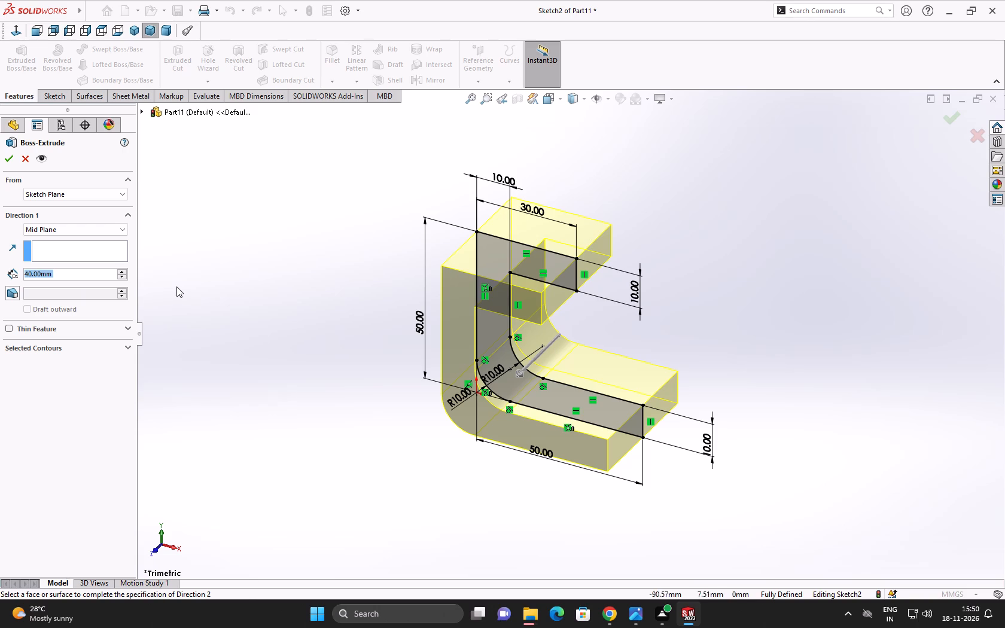
click(176, 286)
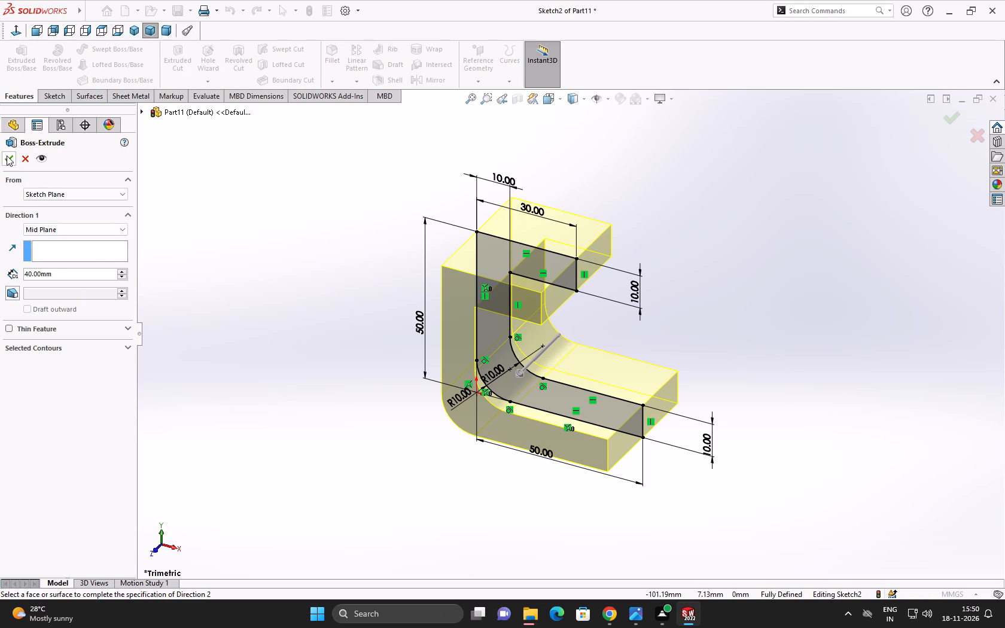
click(7, 156)
click(246, 270)
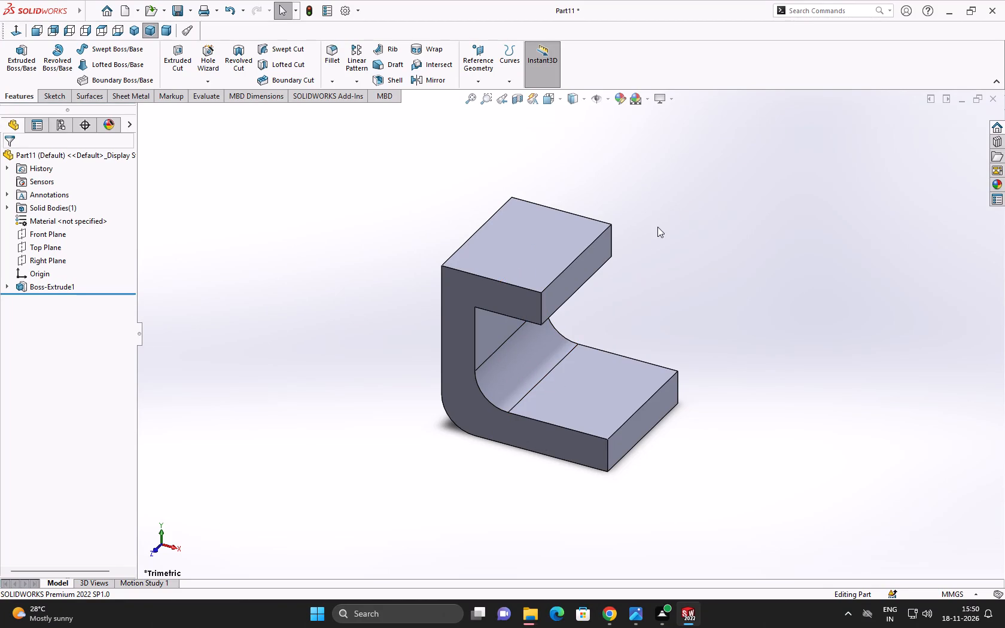
Fillet the two vertical corner edges at the upper arm's free end with a 10 mm radius.
click(613, 243)
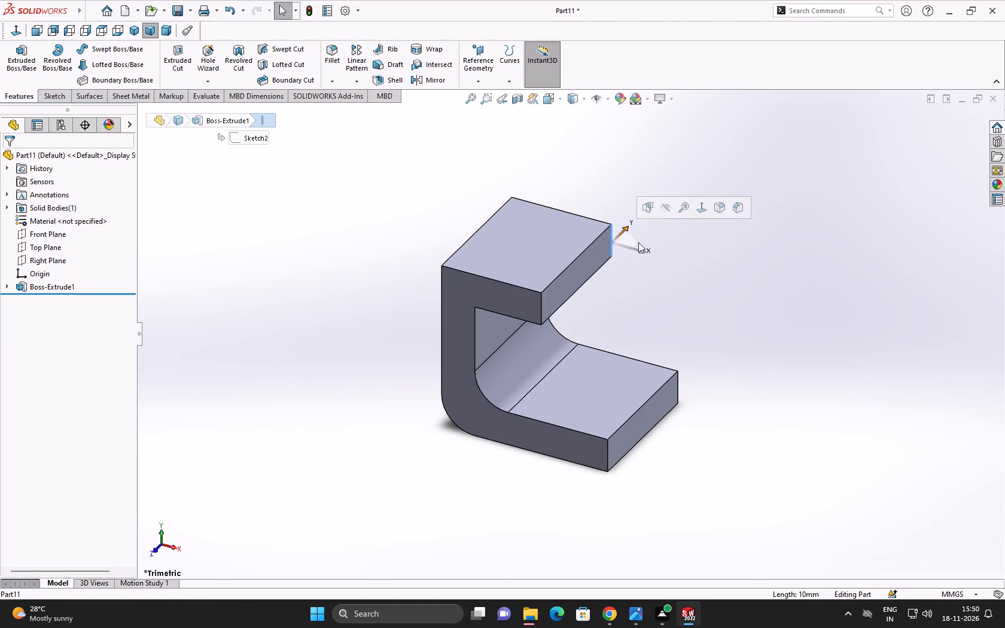
click(724, 211)
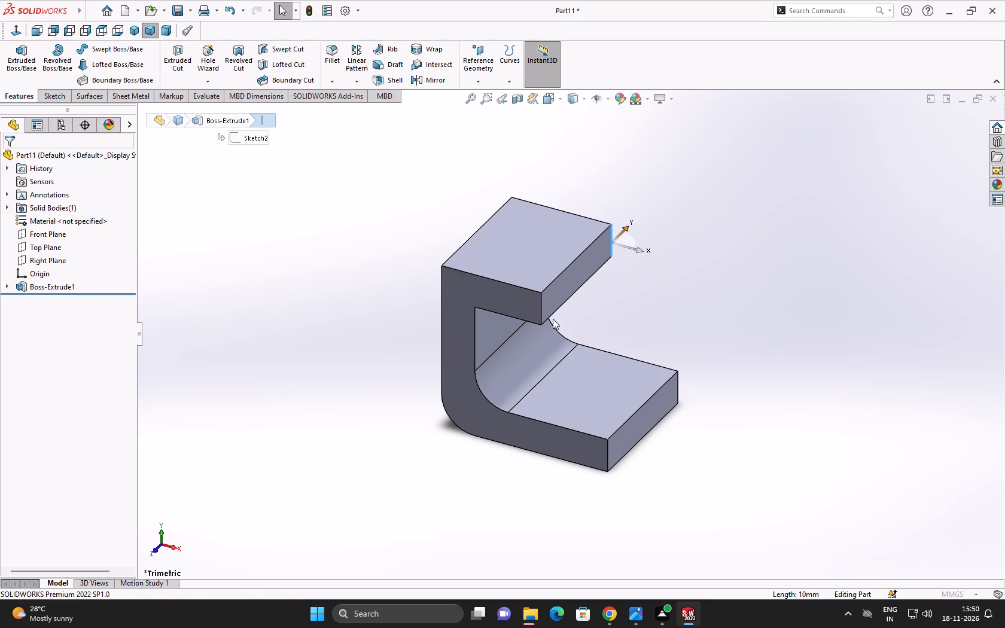
click(541, 303)
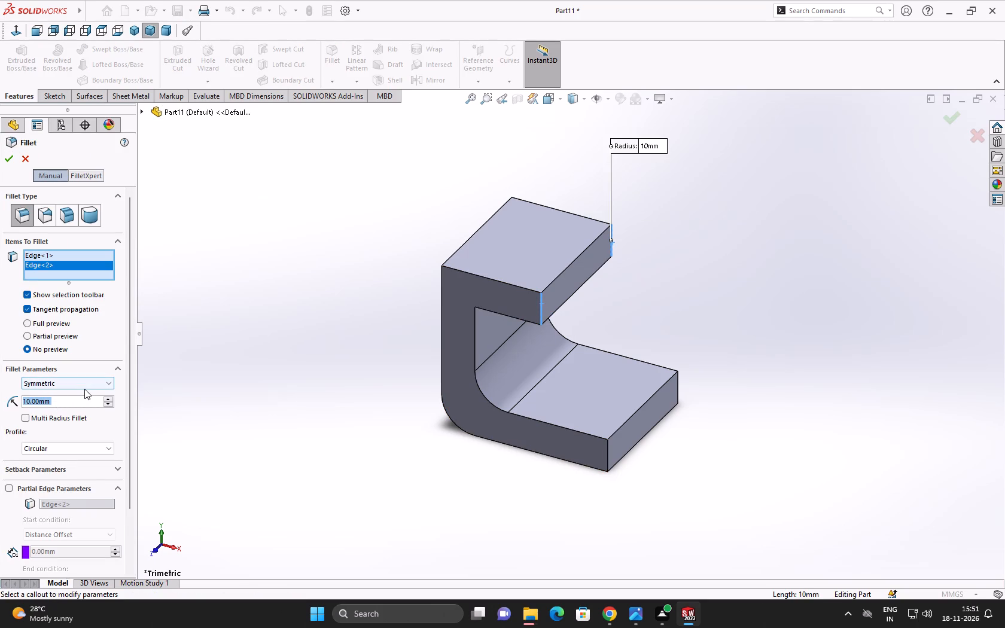
click(109, 400)
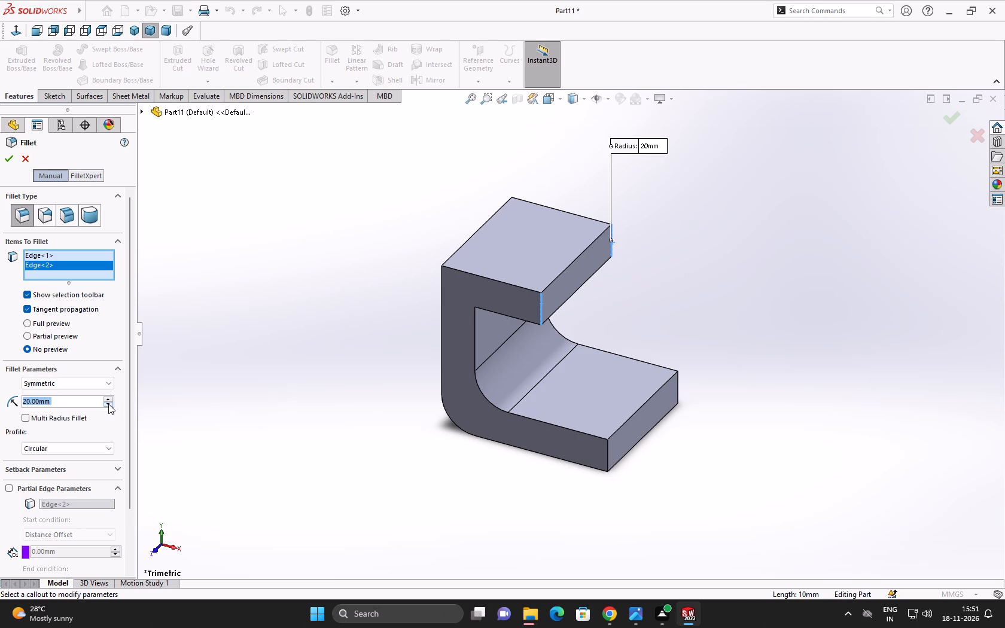
click(108, 405)
click(4, 158)
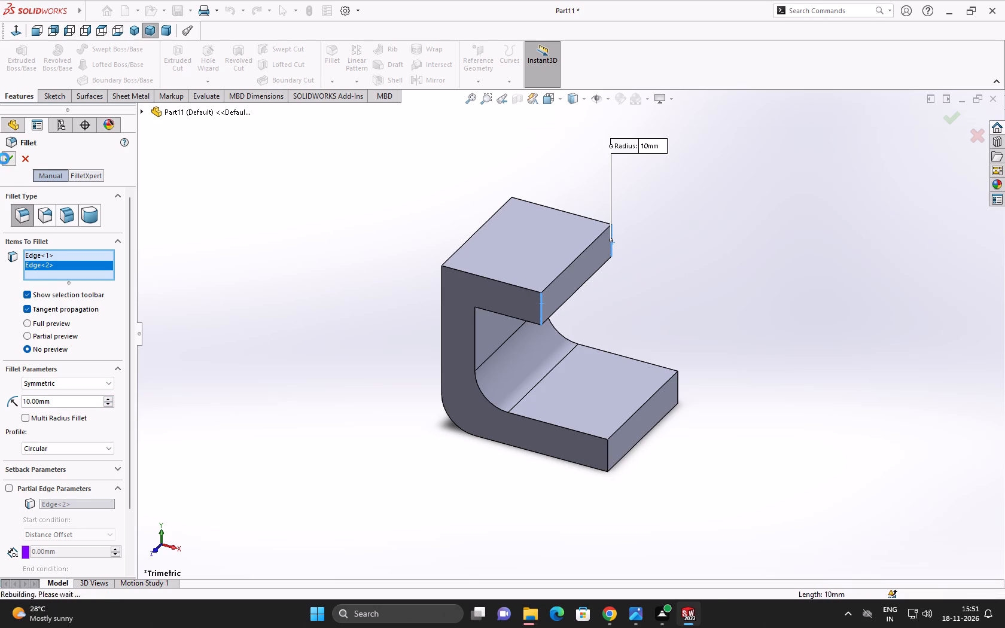
click(288, 231)
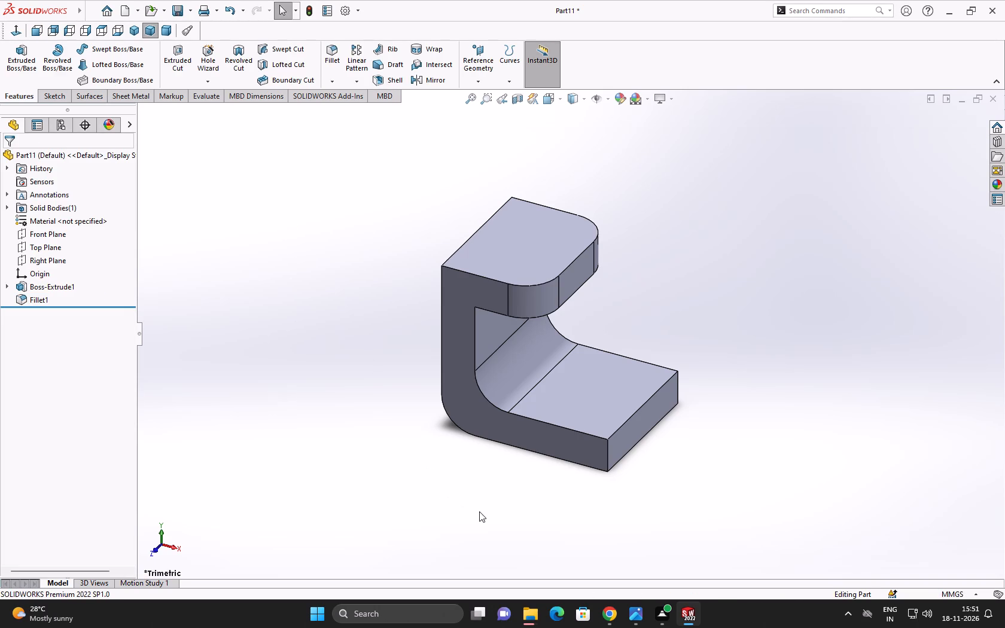
On the lower arm's bottom face, sketch two concentric circles of about 6.3 mm and 11.2 mm radius, centred about 31 mm horizontally from the origin.
middle_drag(564, 507, 564, 492)
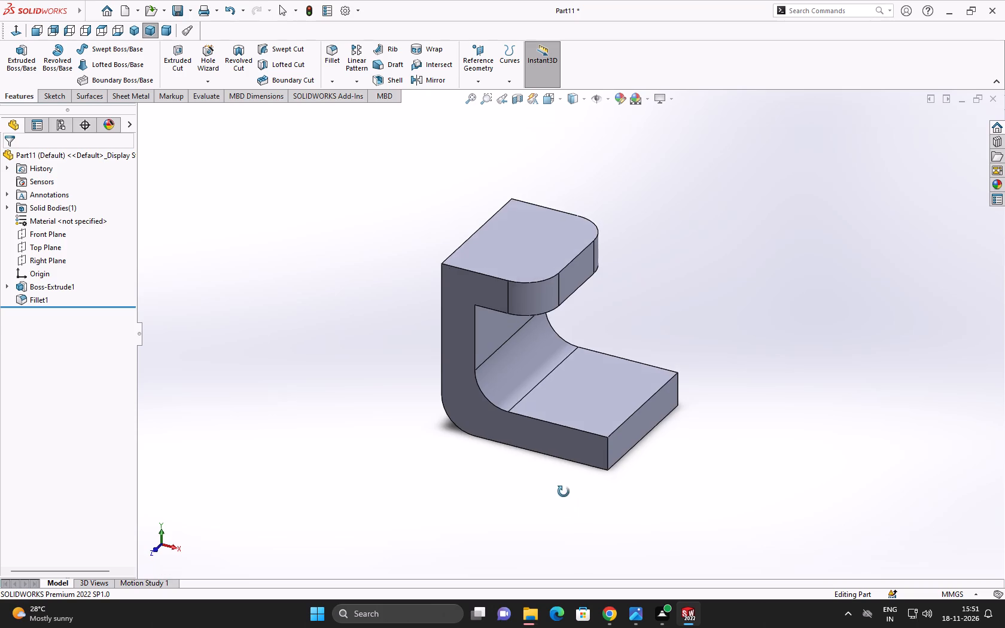
middle_drag(564, 492, 572, 321)
click(577, 386)
click(628, 350)
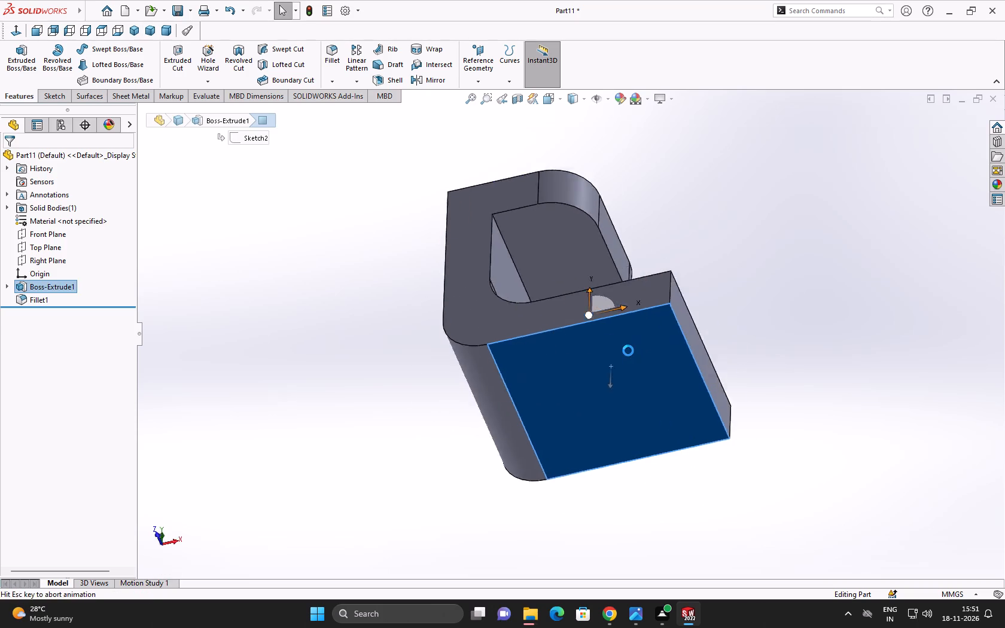
click(227, 297)
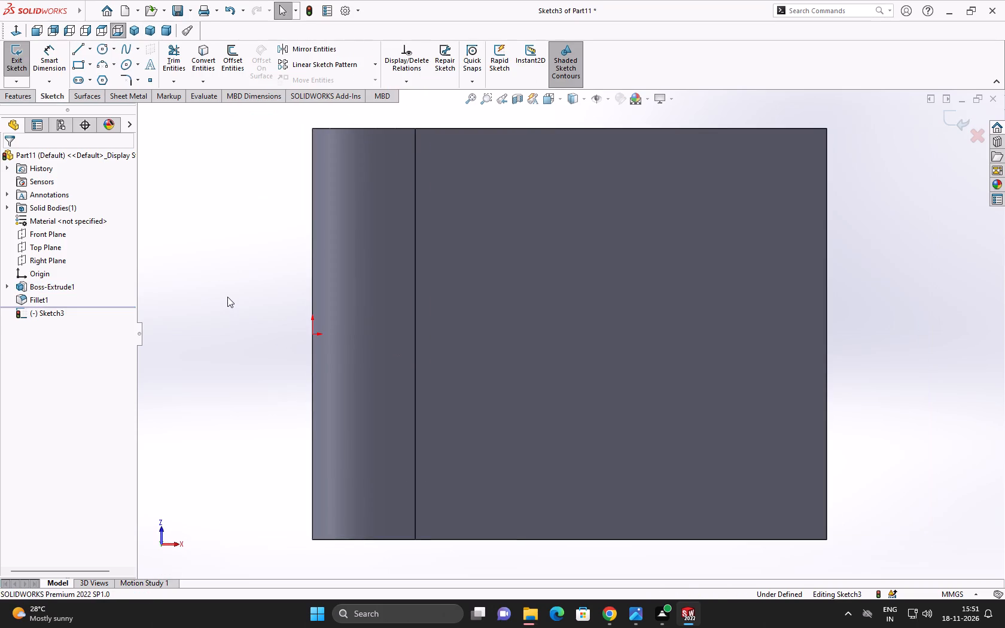
click(475, 97)
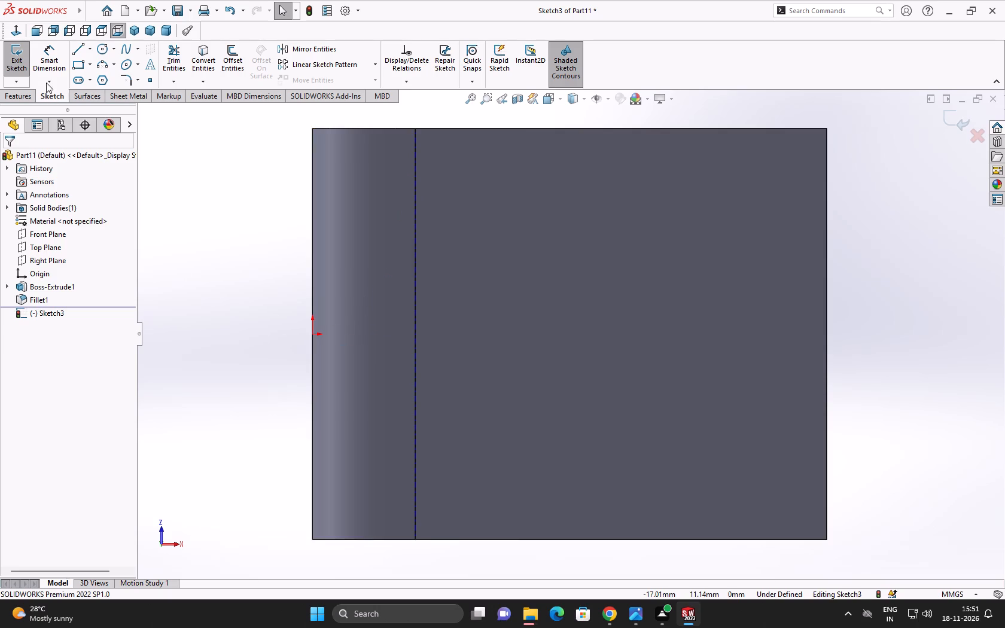
click(102, 50)
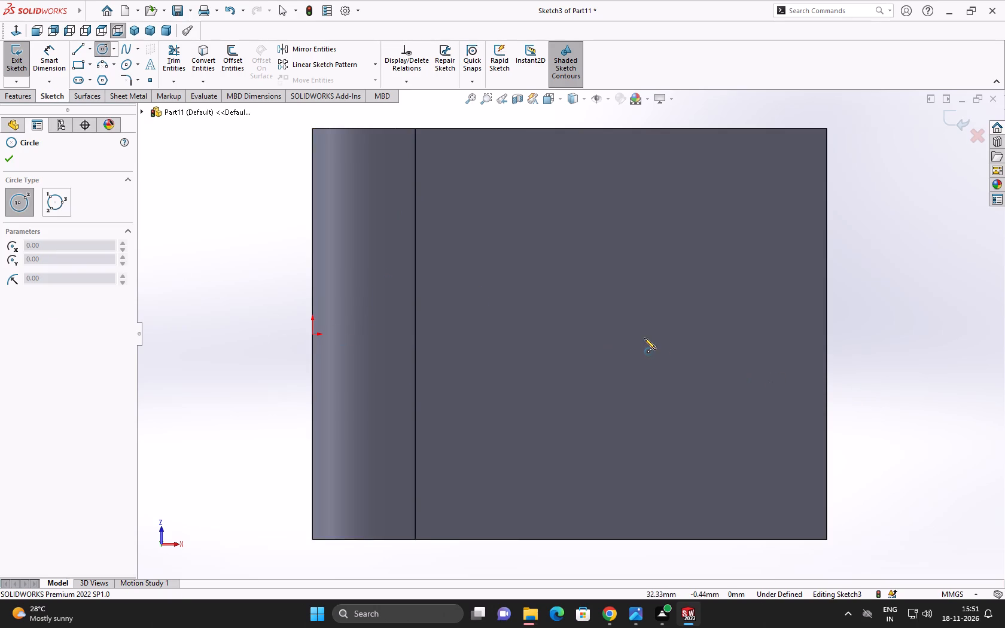
click(628, 334)
click(693, 333)
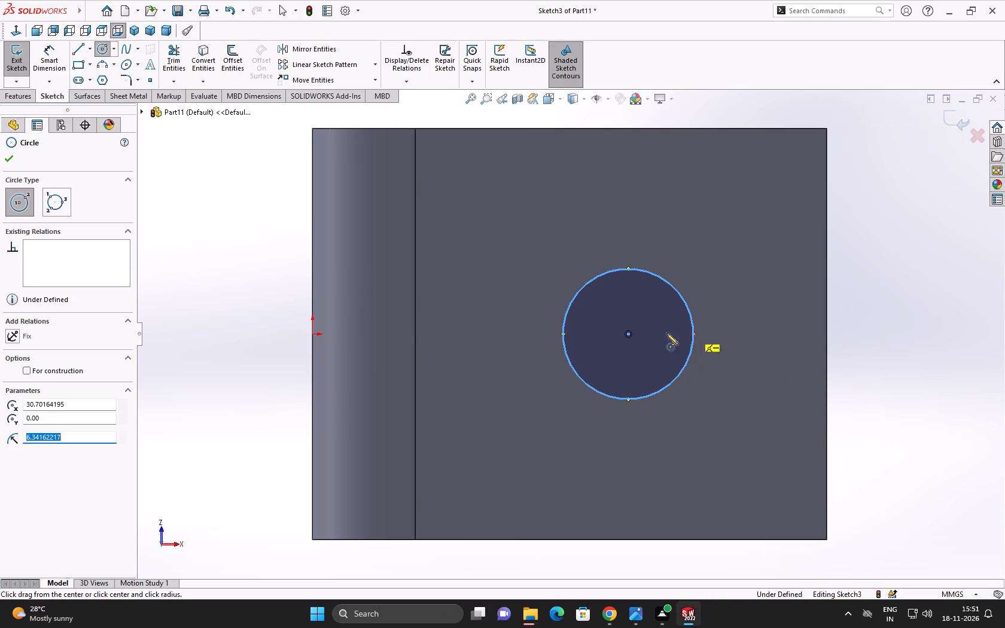
click(629, 334)
click(743, 347)
right_click(743, 347)
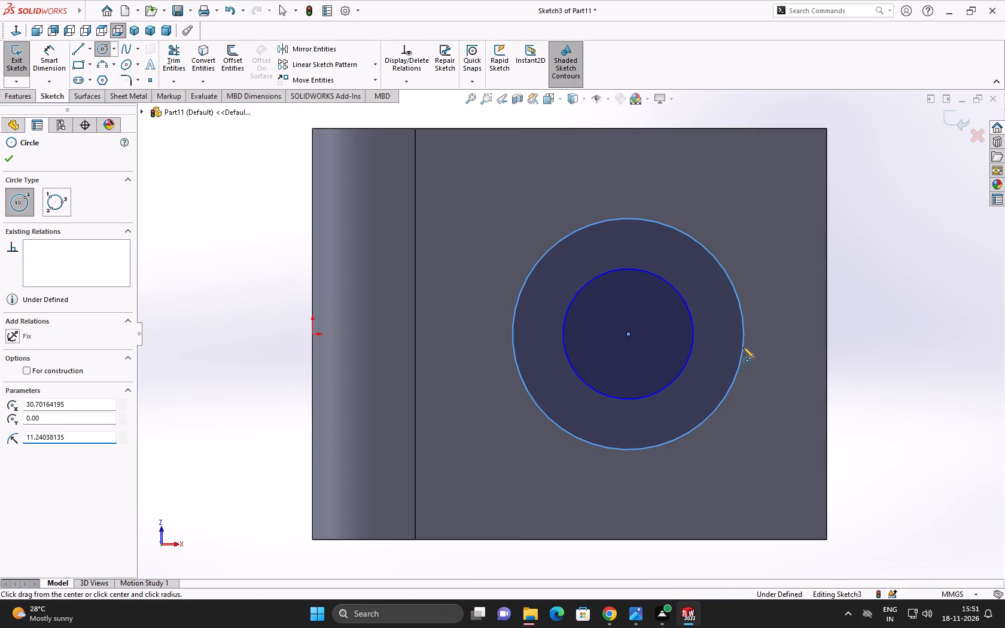
click(753, 352)
Dimension the two concentric circles, setting the outer diameter to 40 mm and the inner diameter to 20 mm.
click(39, 60)
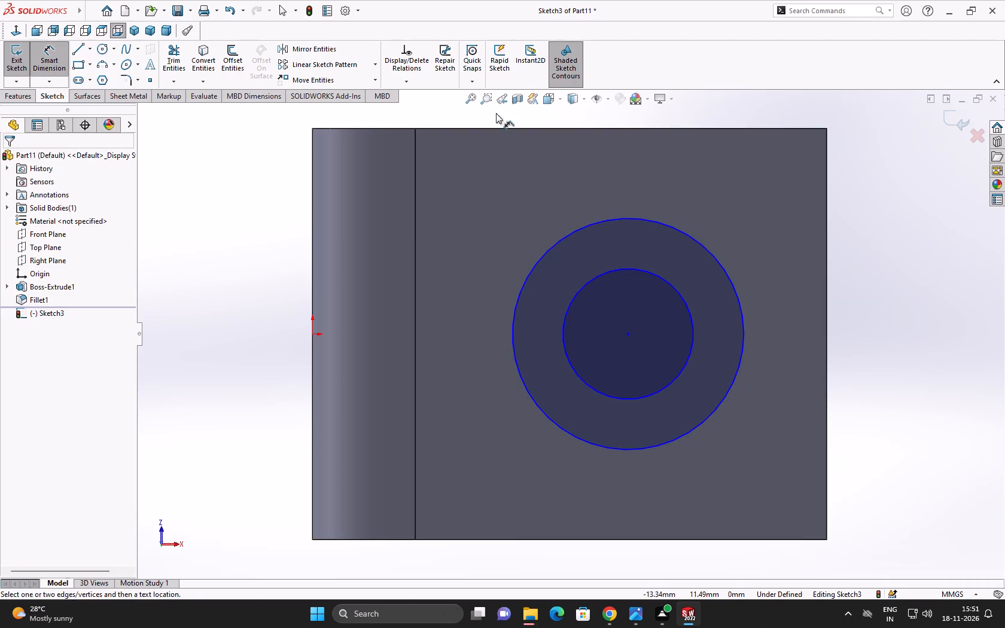
click(682, 232)
click(746, 115)
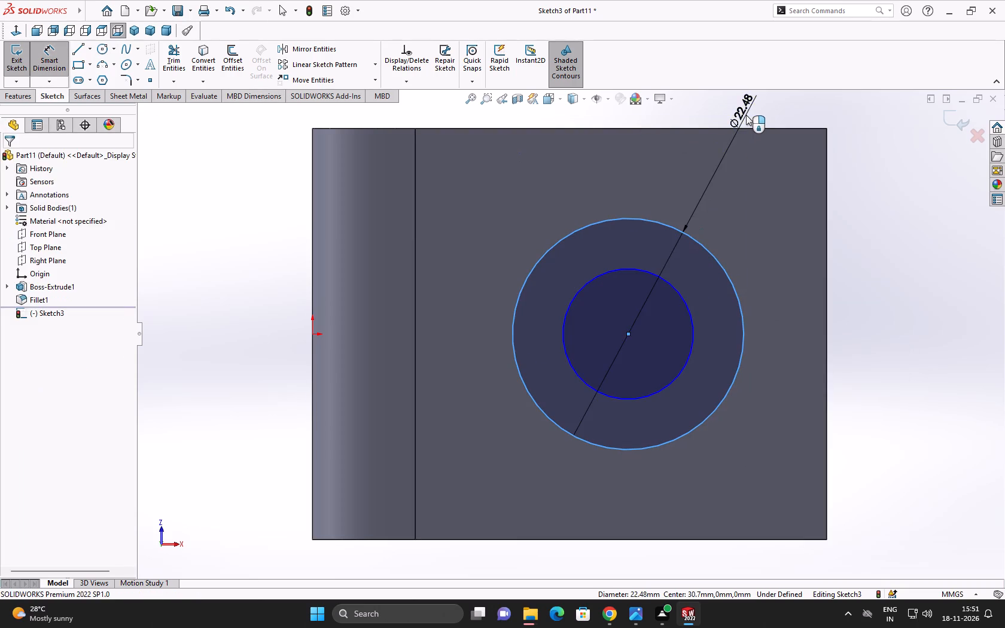
text(40)
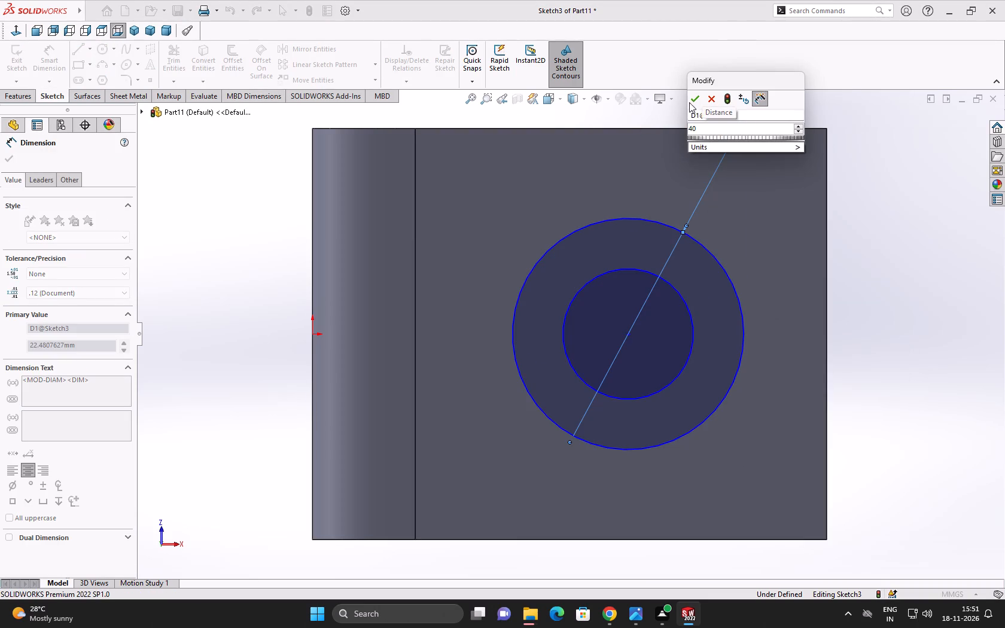
click(691, 101)
click(677, 291)
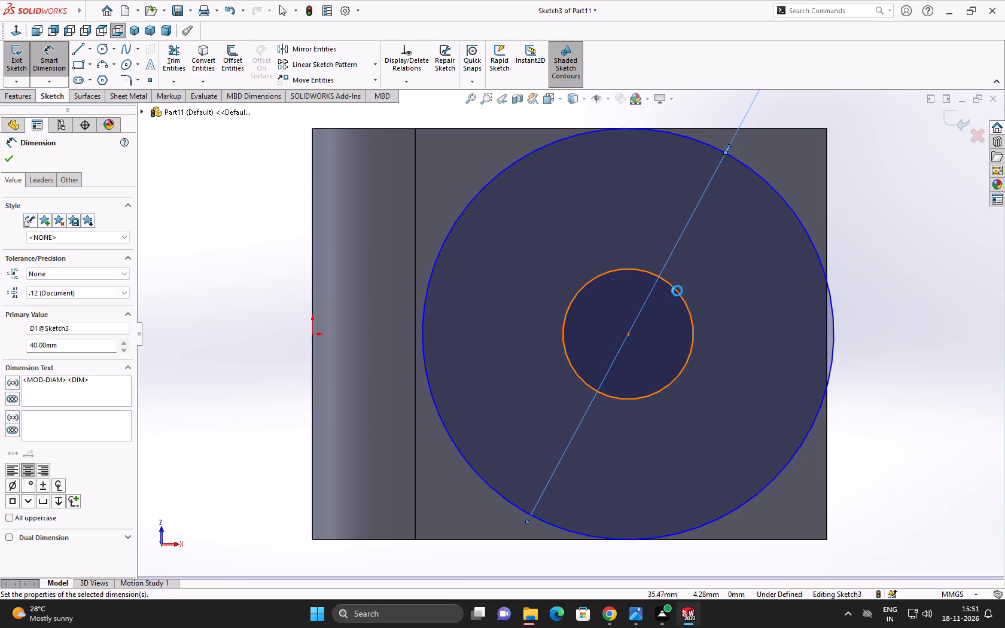
click(866, 244)
text(20)
click(816, 227)
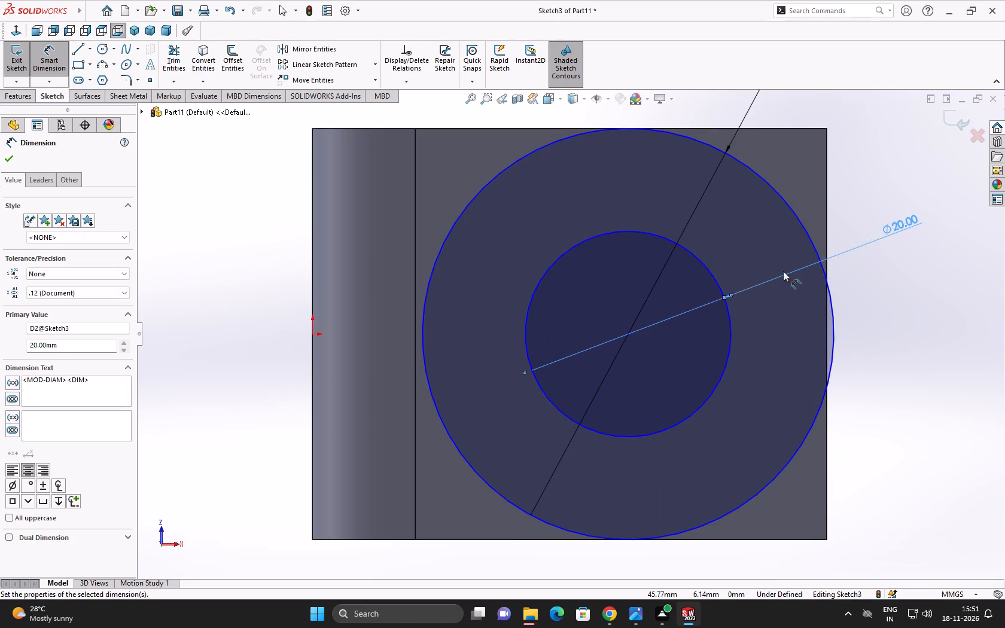
scroll(752, 314, up, 2)
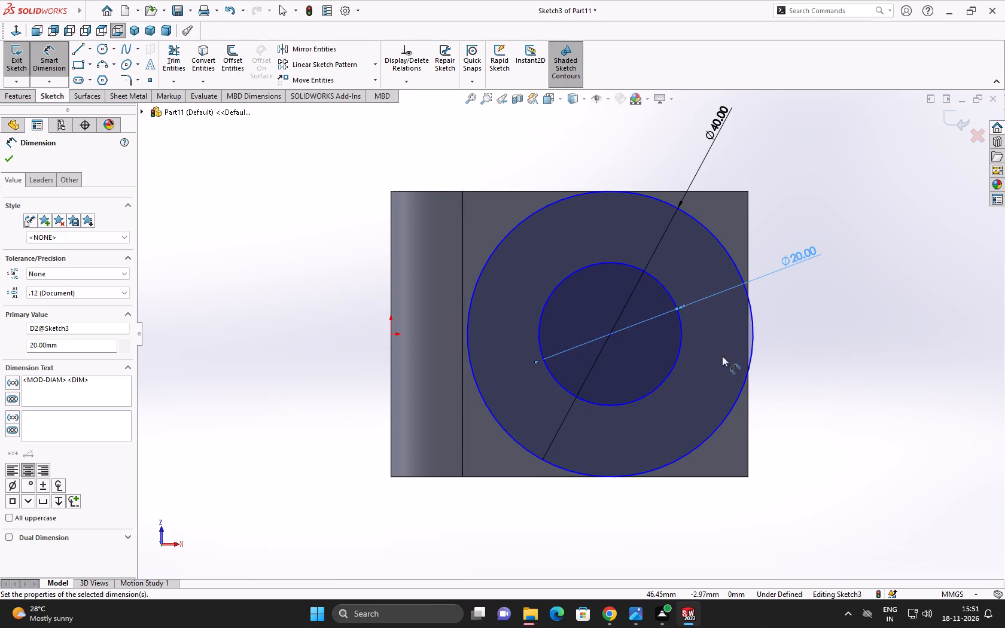
click(11, 164)
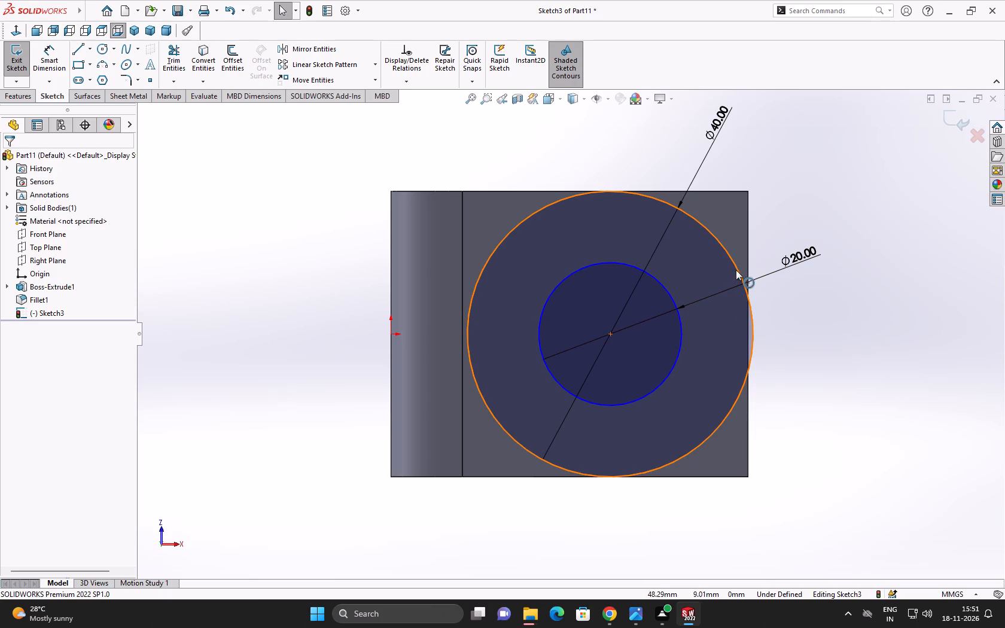
Make the 40 mm outer circle tangent to the edge at the lower arm's free end.
ctrl+click(748, 255)
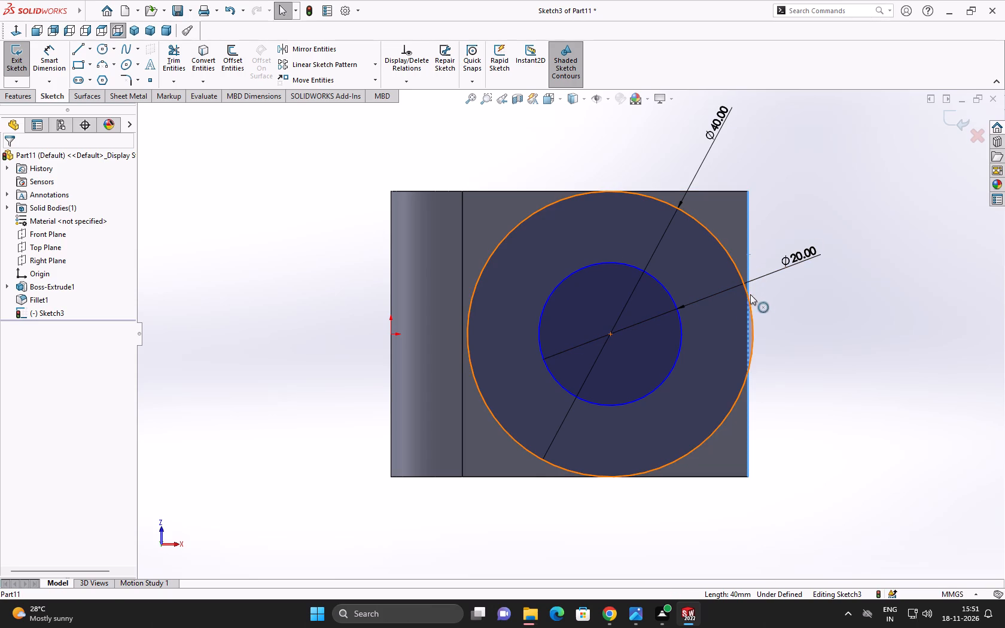
ctrl+click(736, 269)
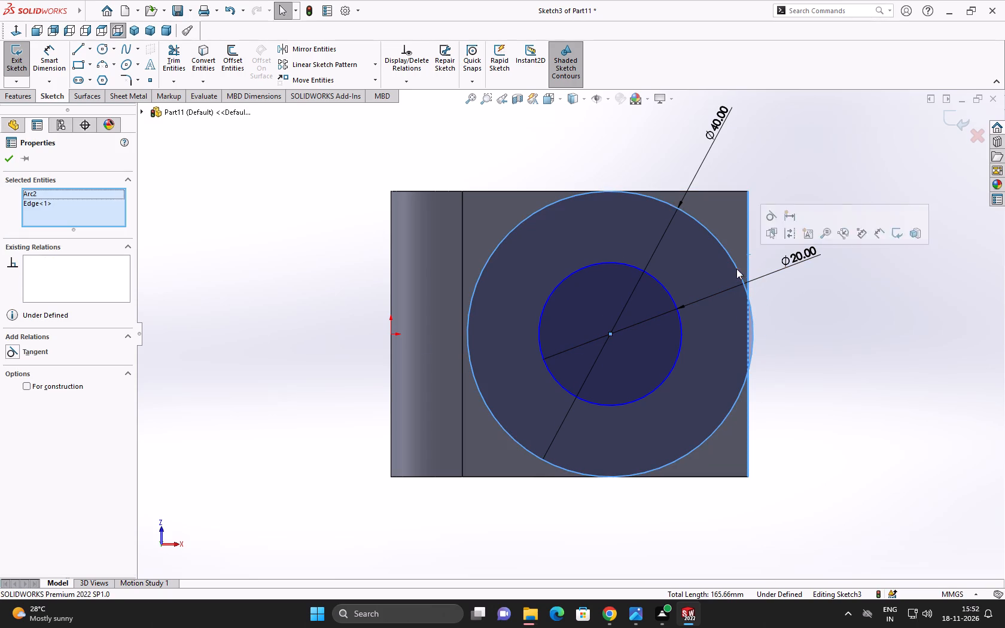
click(43, 352)
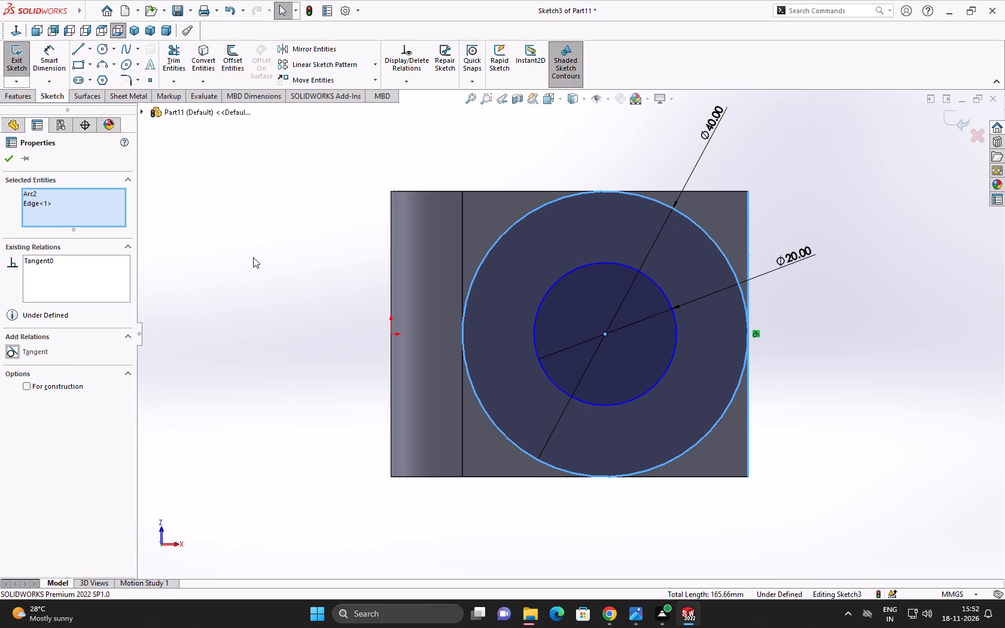
click(253, 257)
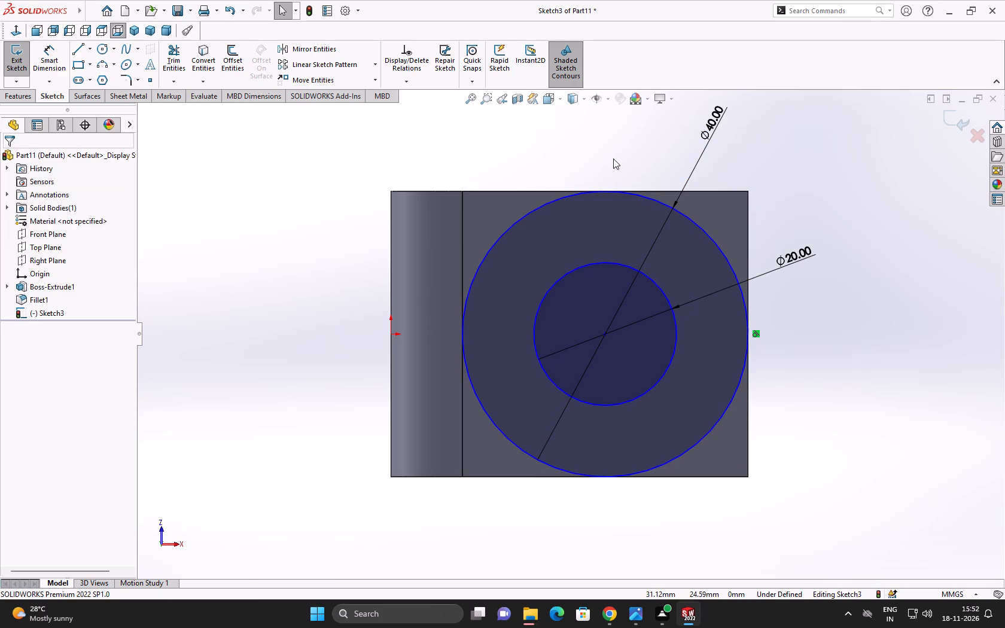
Add a Horizontal relation between the origin and the common centre of the two circles.
middle_drag(532, 162, 540, 199)
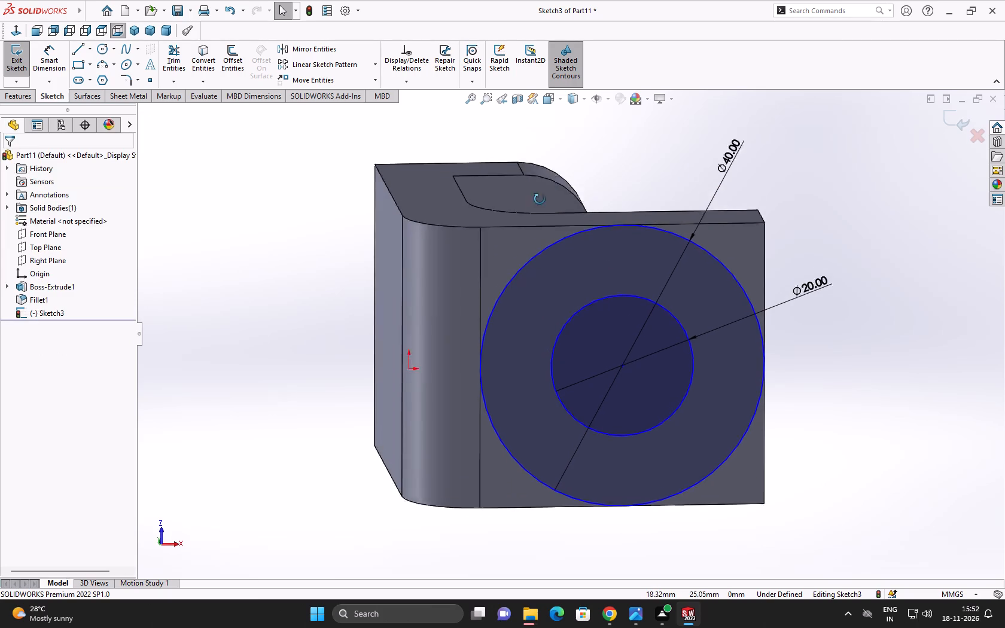
middle_drag(540, 199, 532, 270)
click(17, 101)
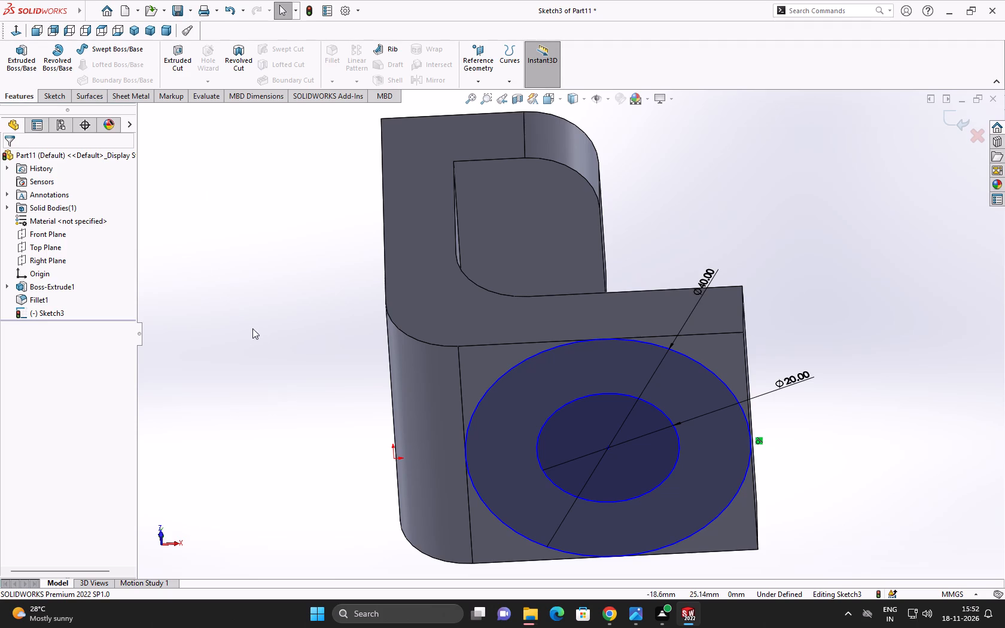
click(561, 97)
click(620, 167)
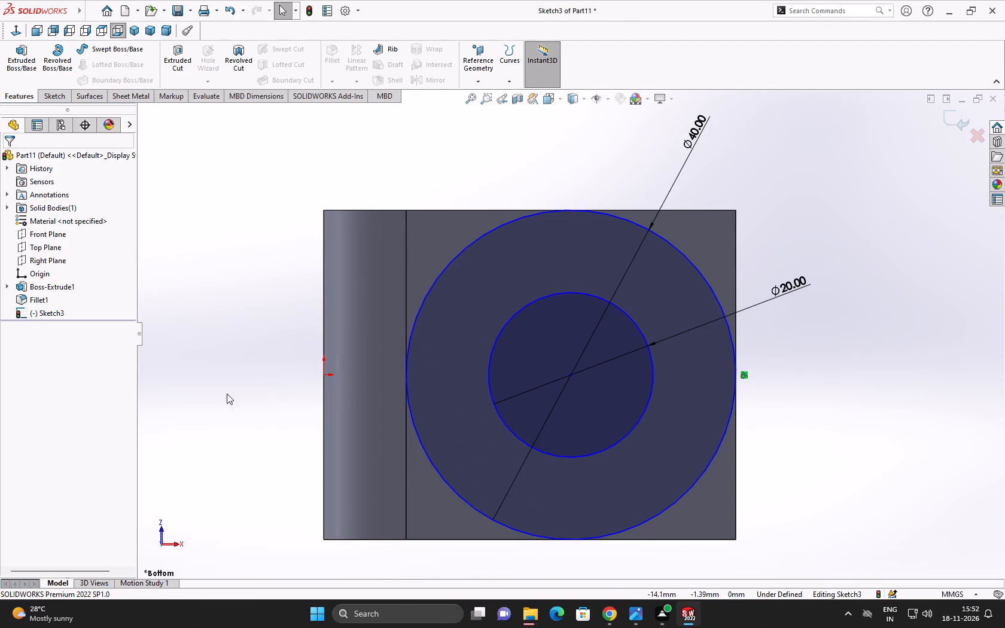
ctrl+click(325, 376)
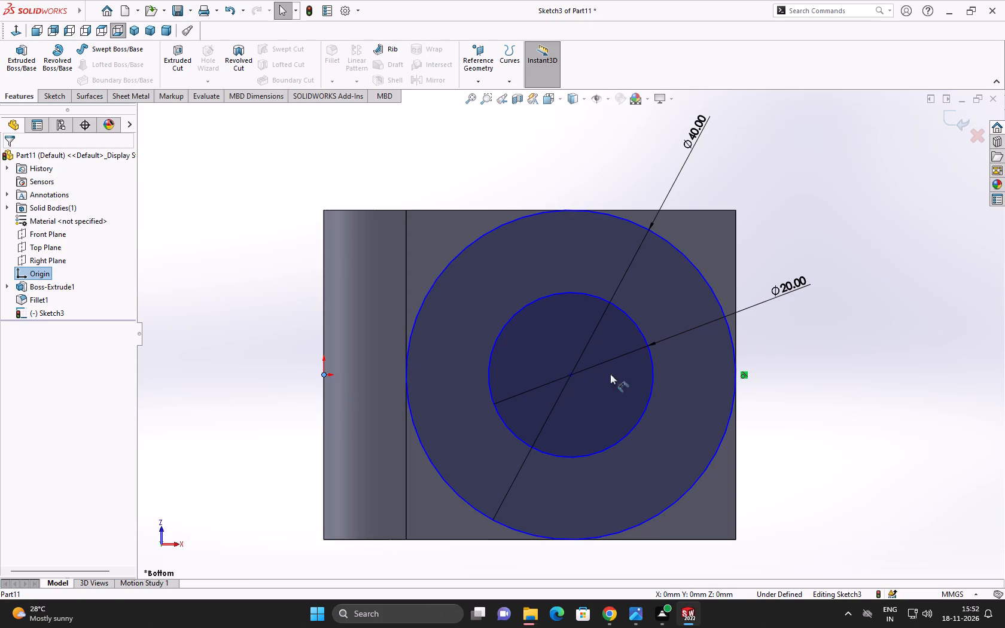
ctrl+click(572, 377)
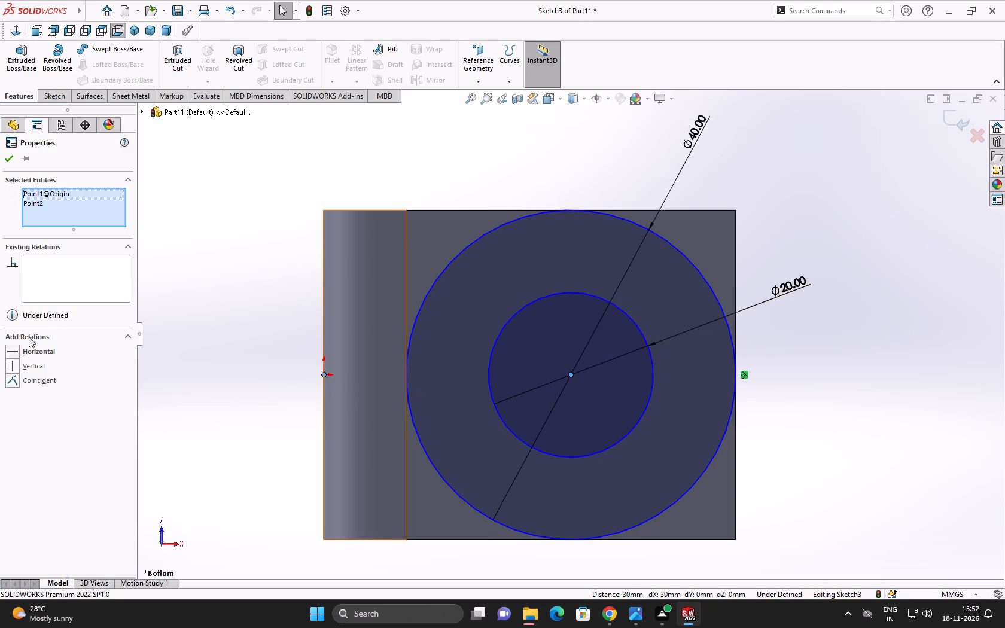
click(35, 351)
click(211, 286)
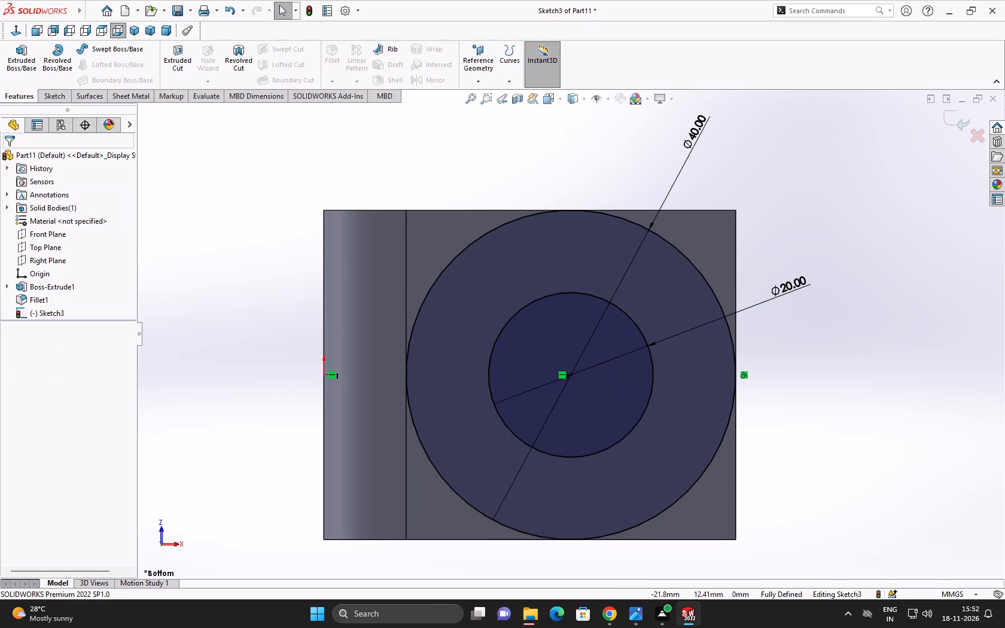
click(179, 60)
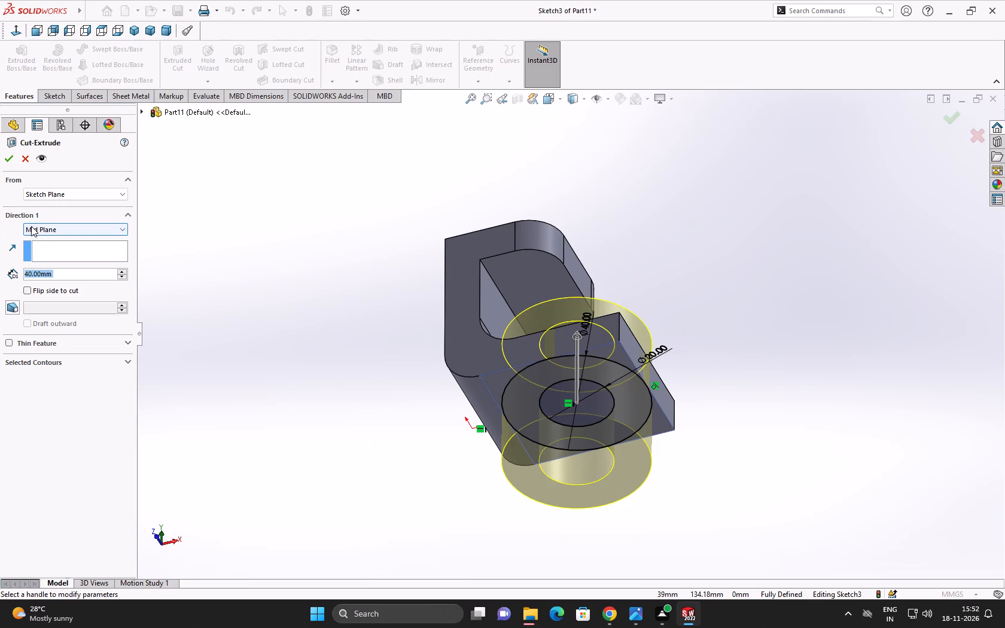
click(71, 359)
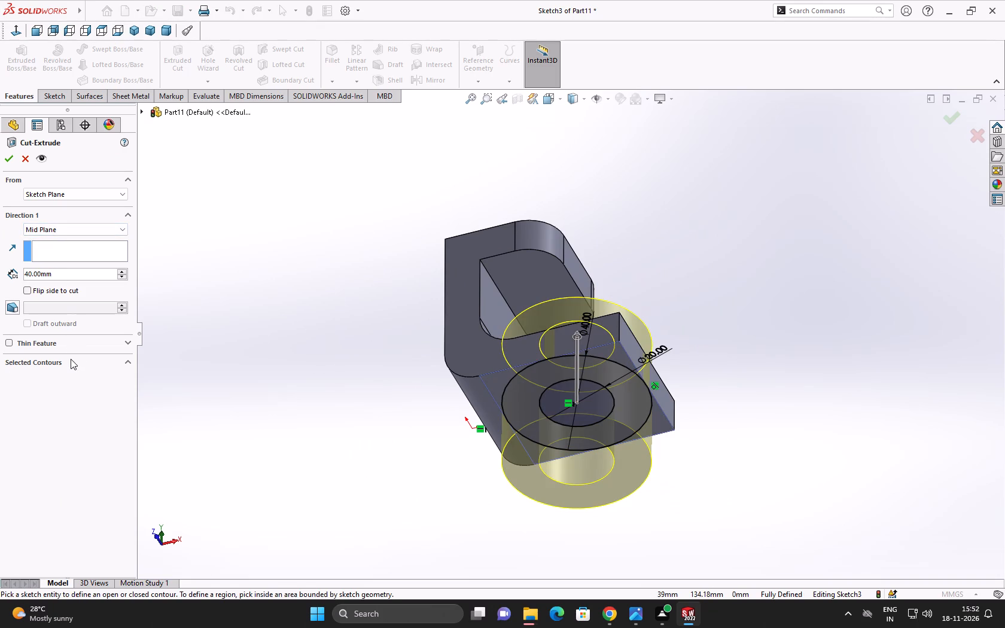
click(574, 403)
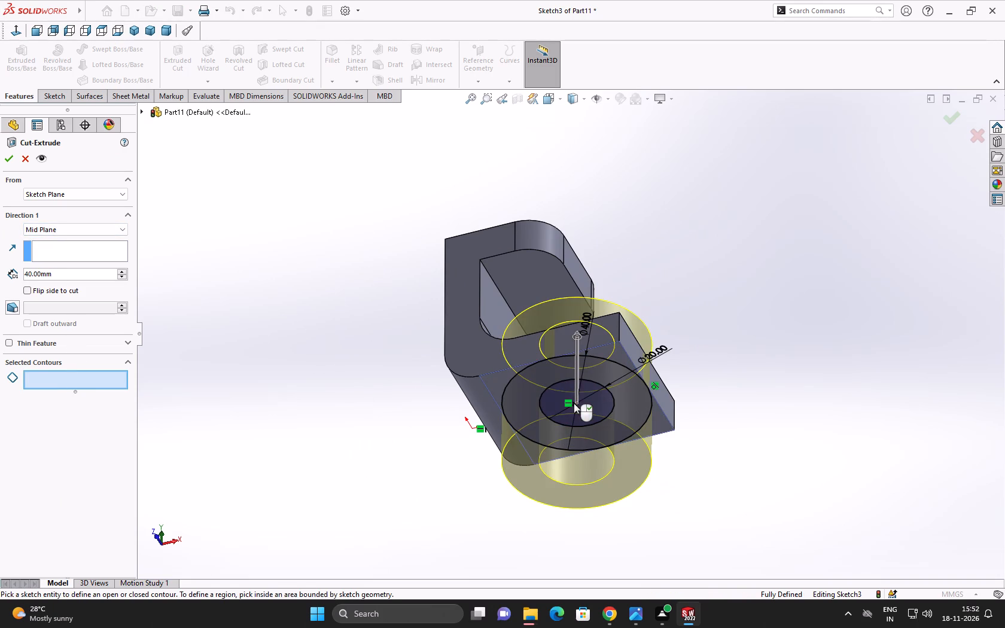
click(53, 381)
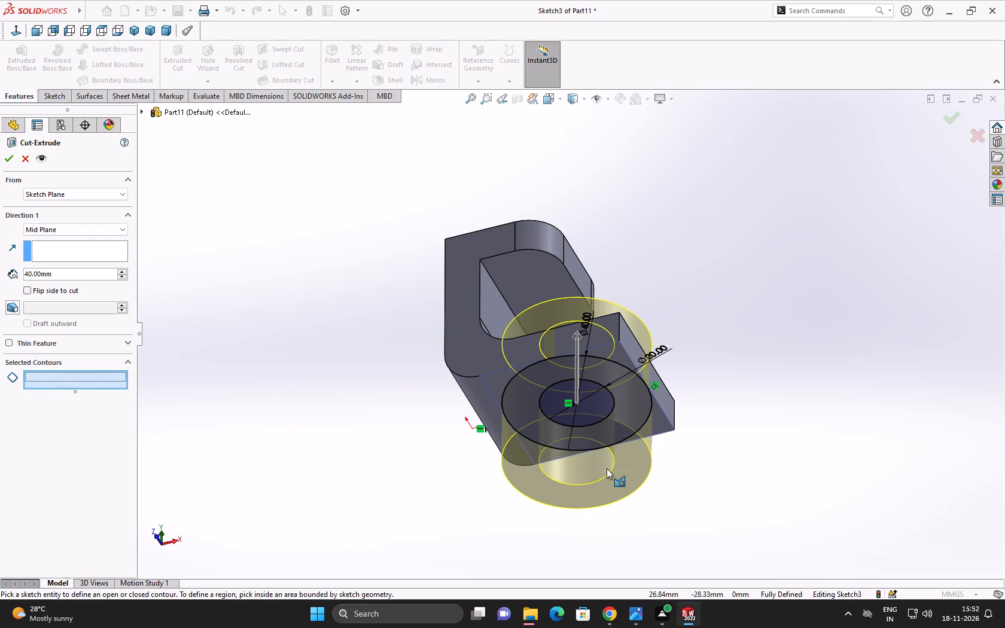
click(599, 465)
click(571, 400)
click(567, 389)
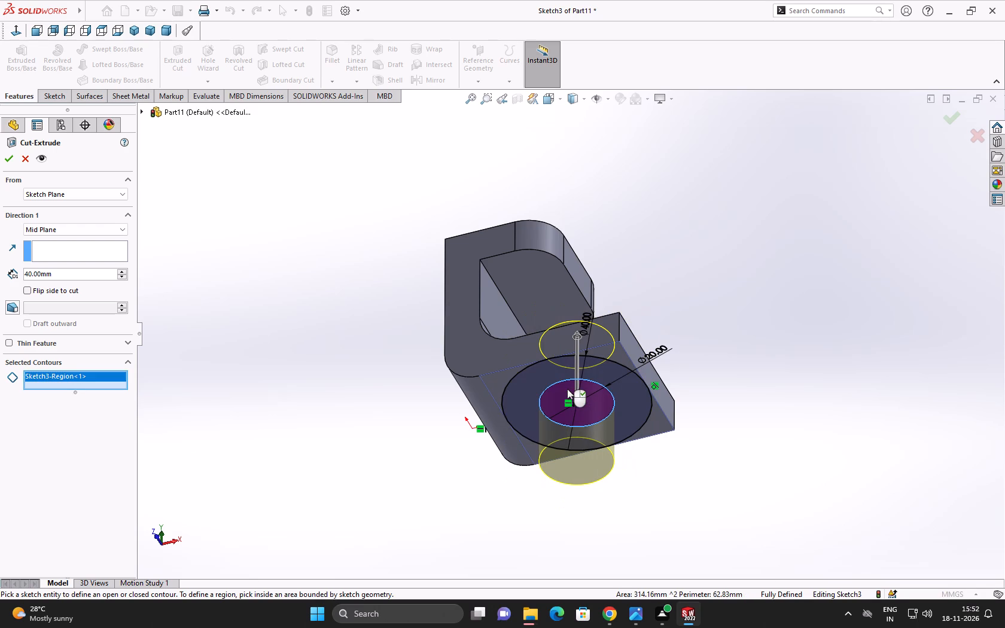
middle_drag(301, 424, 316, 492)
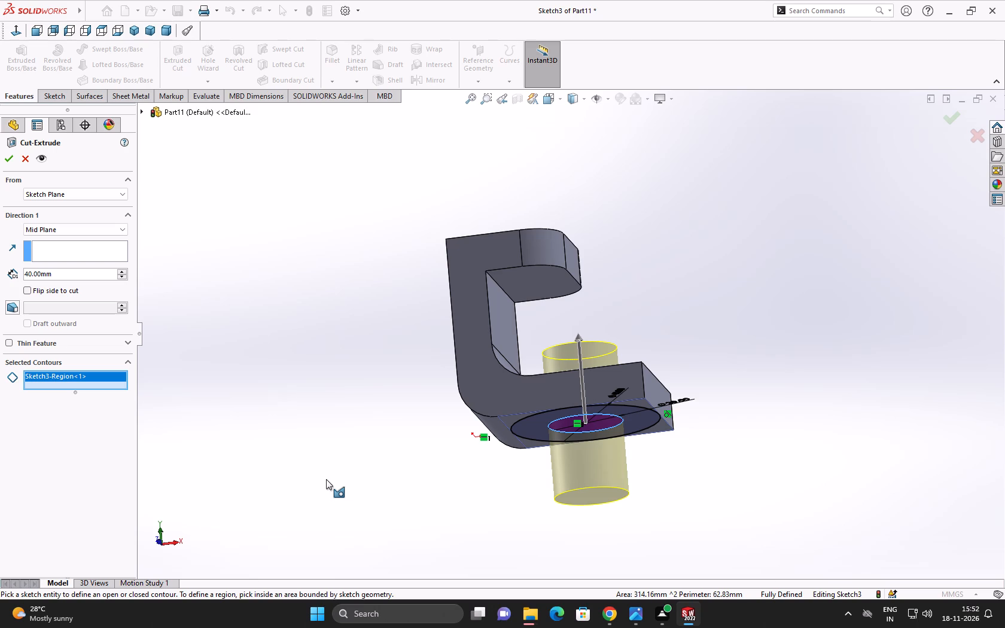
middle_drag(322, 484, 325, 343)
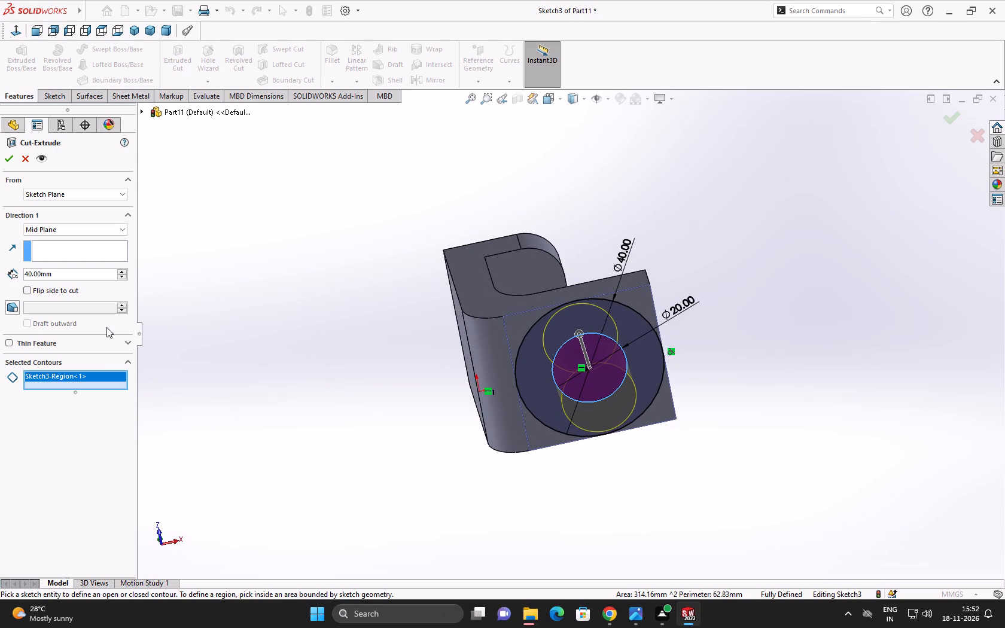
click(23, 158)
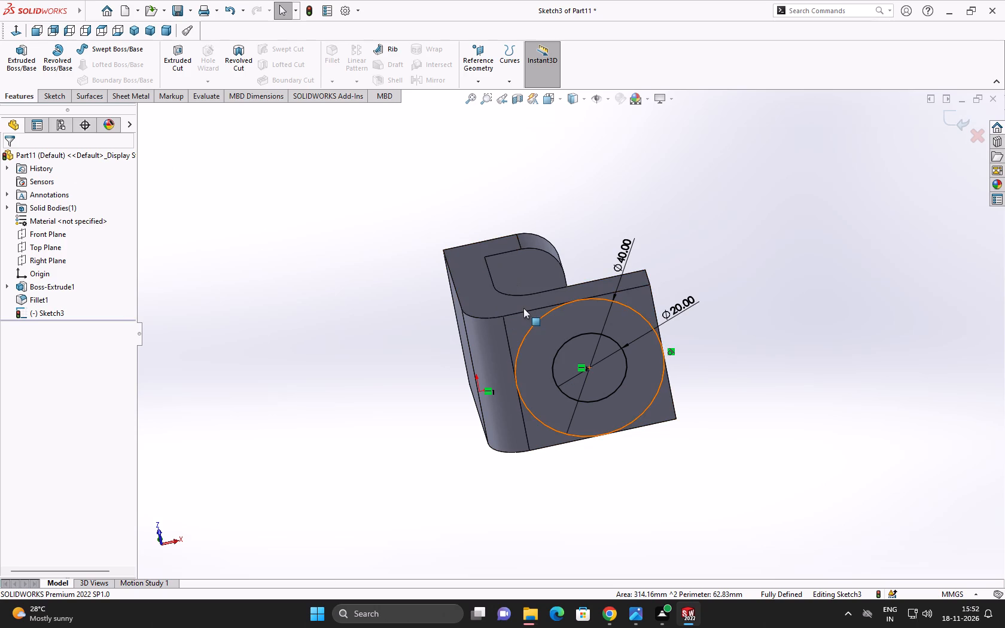
Convert the lower arm's two side edges and free-end edge on the bottom face into sketch lines.
click(526, 312)
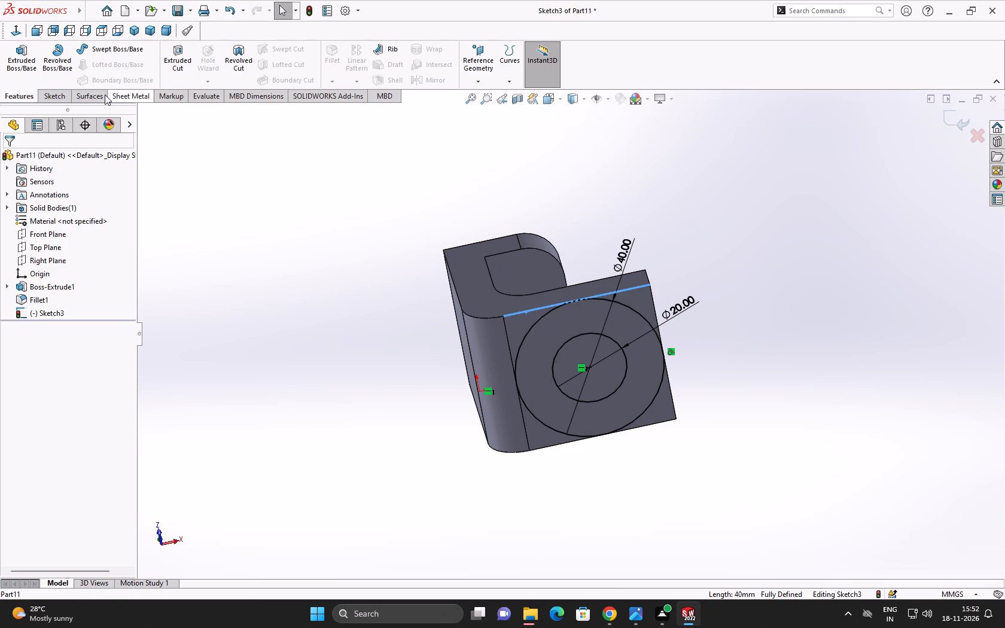
click(71, 94)
click(206, 59)
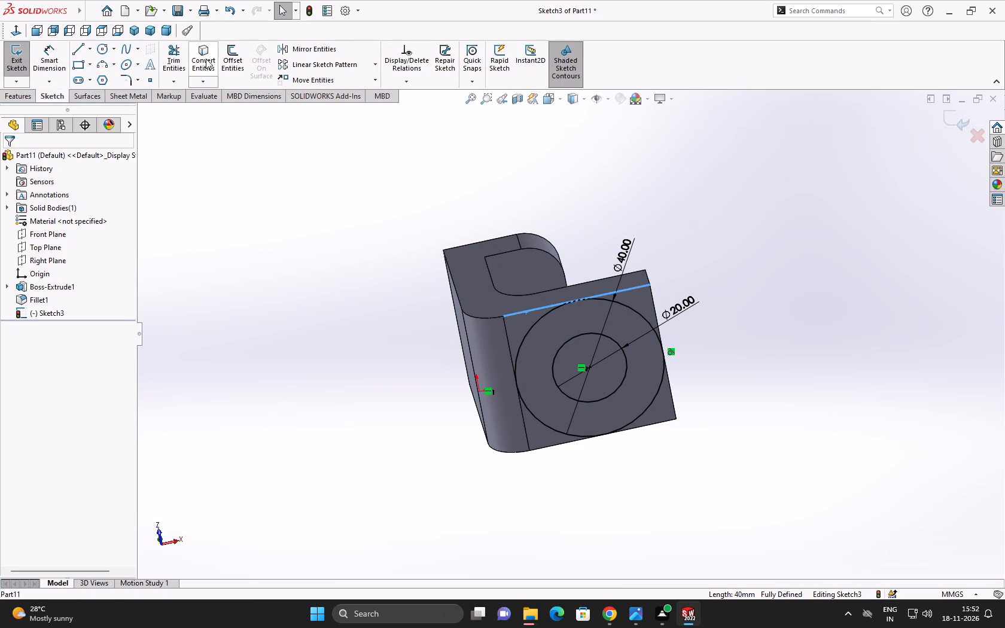
click(653, 304)
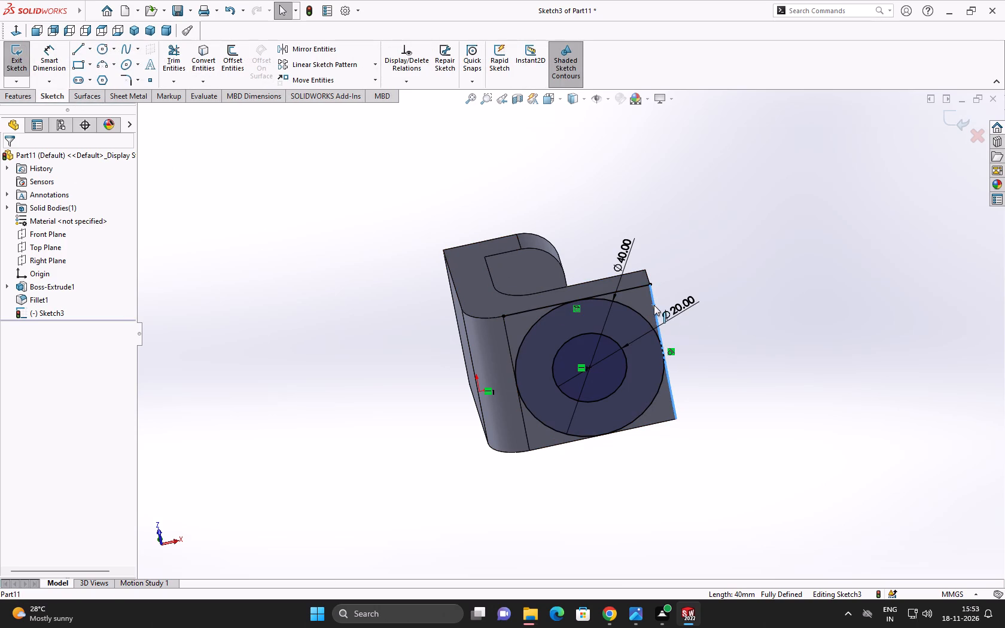
click(200, 60)
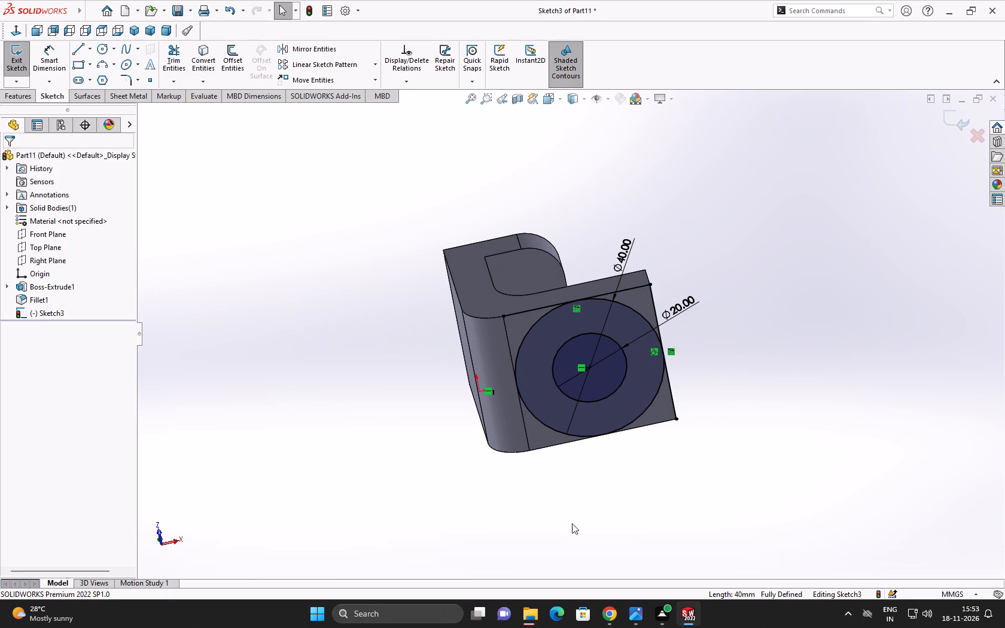
click(657, 422)
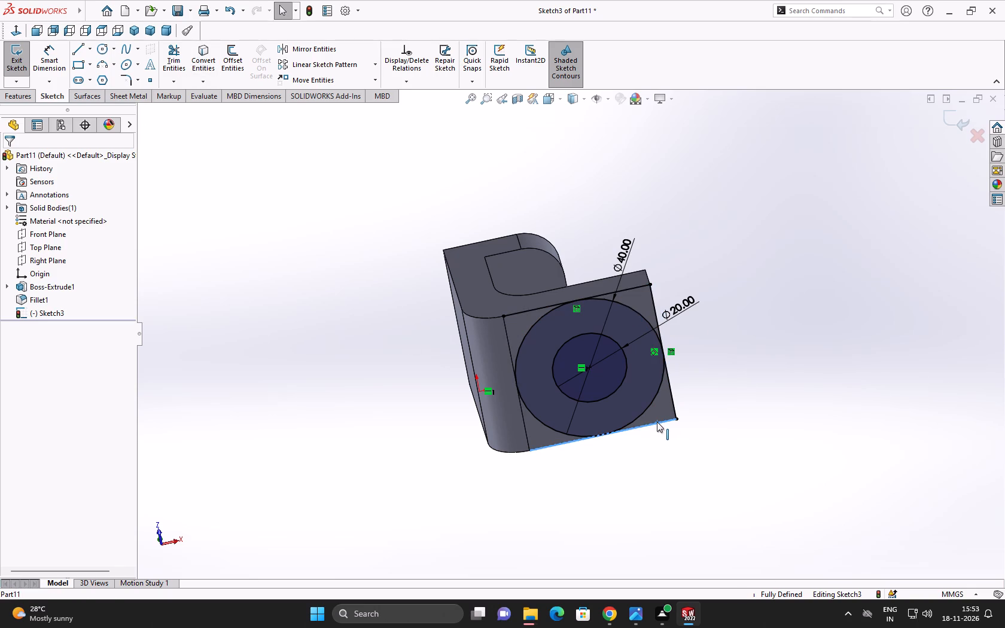
click(202, 65)
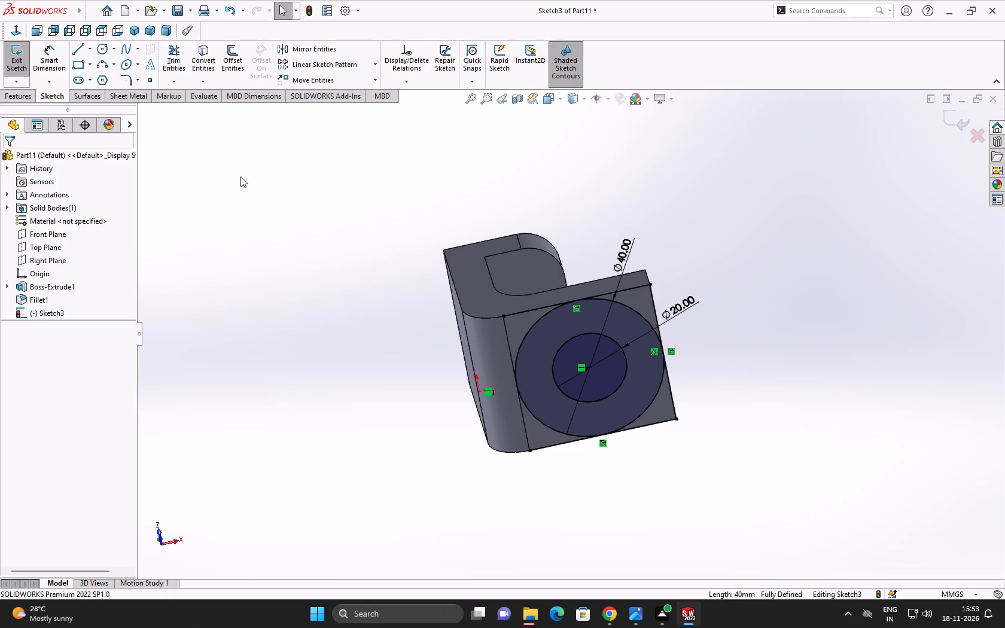
click(303, 333)
Extrude-cut the inner circle and the two outer corner regions through the lower arm, using Up To Surface with the arm's top face.
click(10, 93)
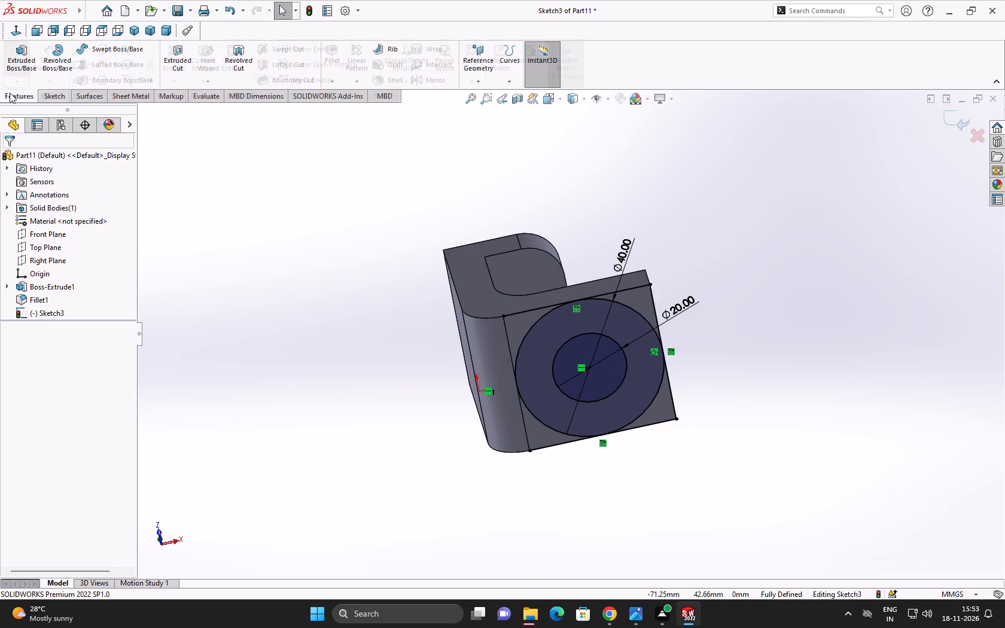
click(171, 63)
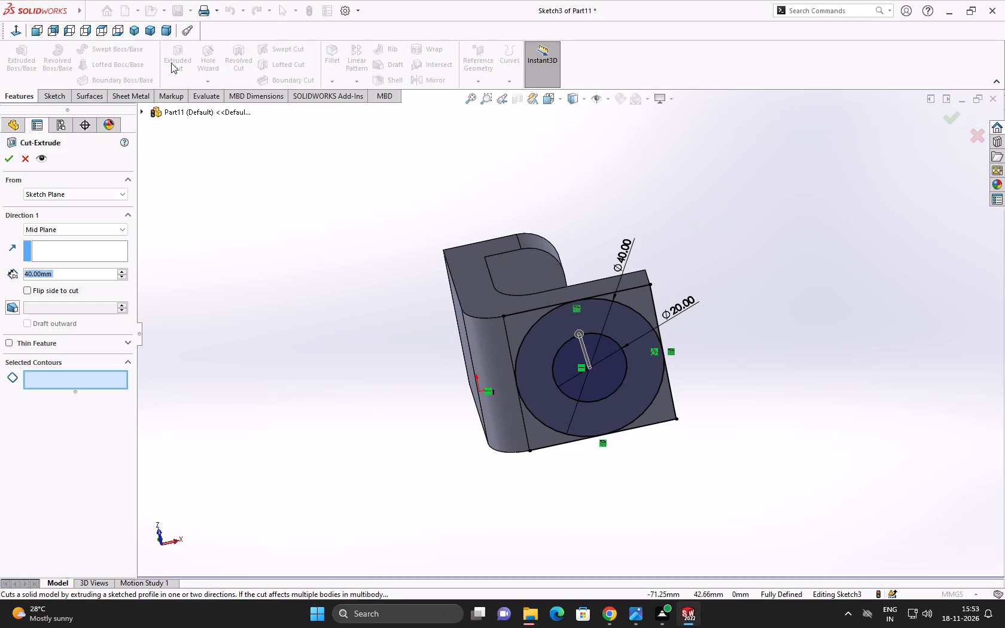
click(79, 225)
click(82, 243)
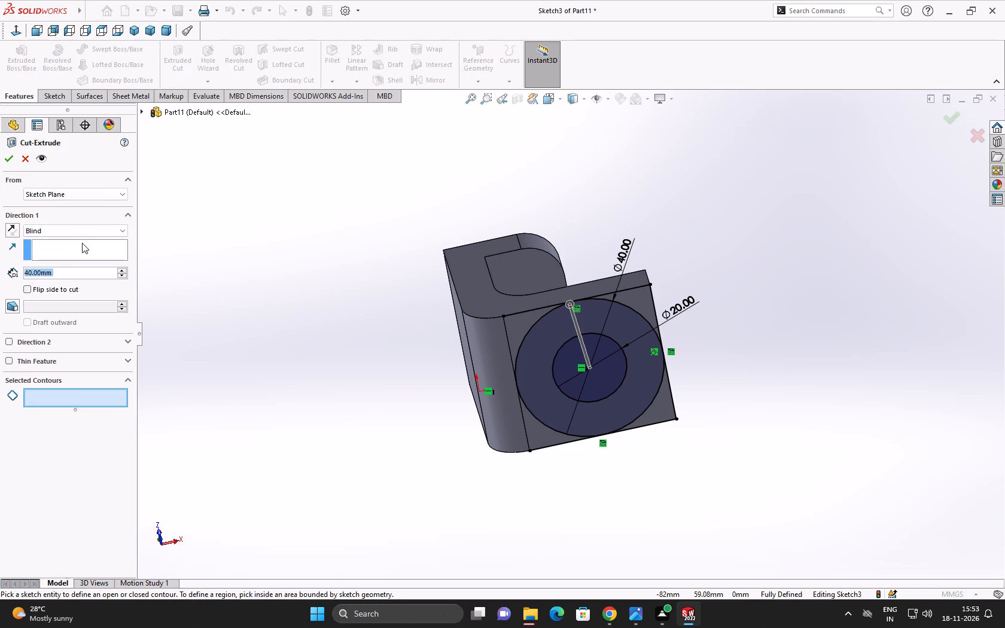
click(89, 228)
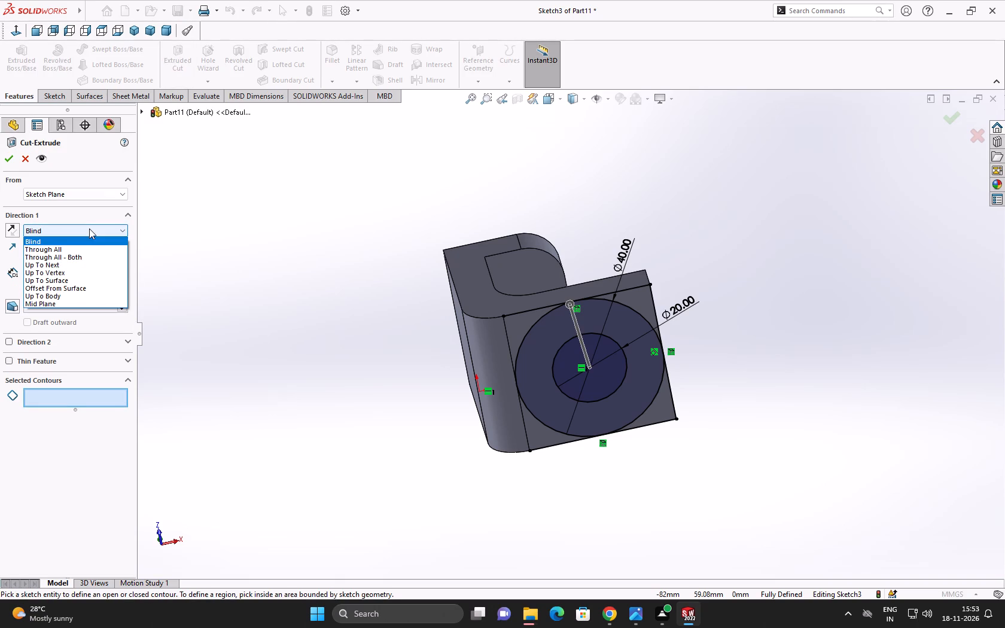
click(87, 280)
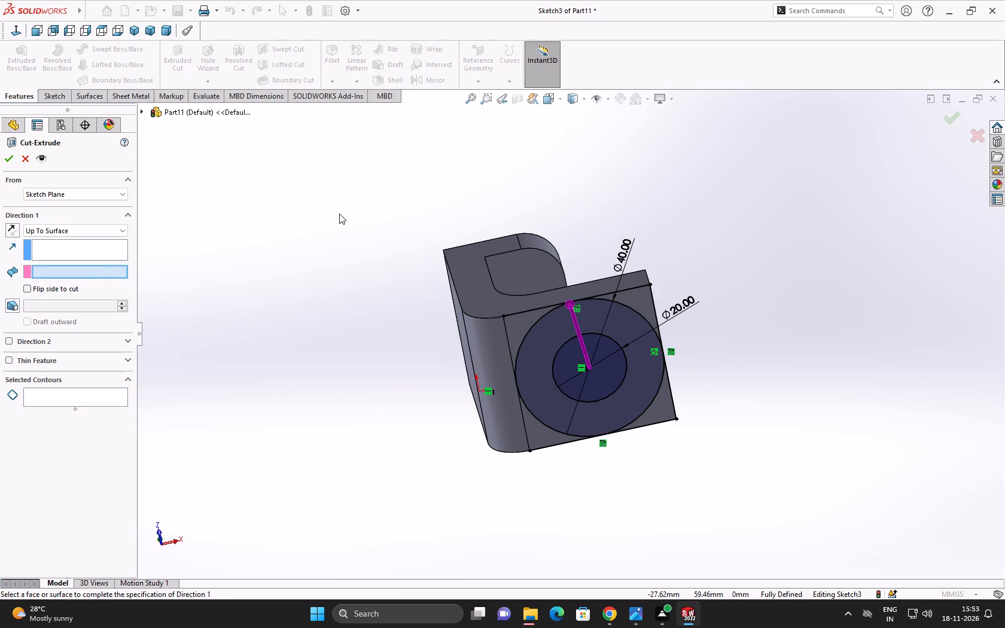
click(53, 399)
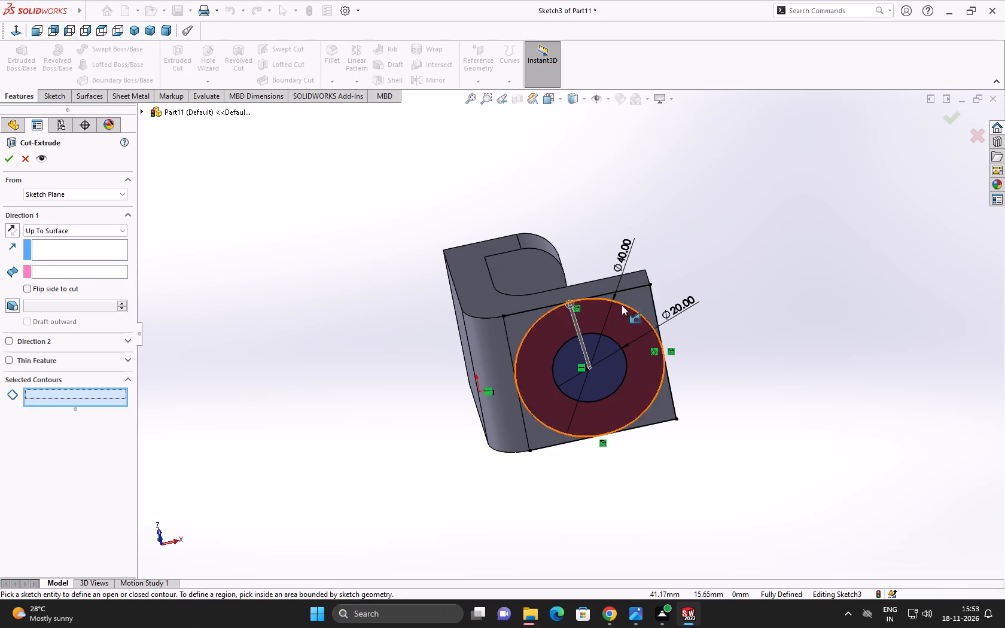
click(629, 300)
click(657, 409)
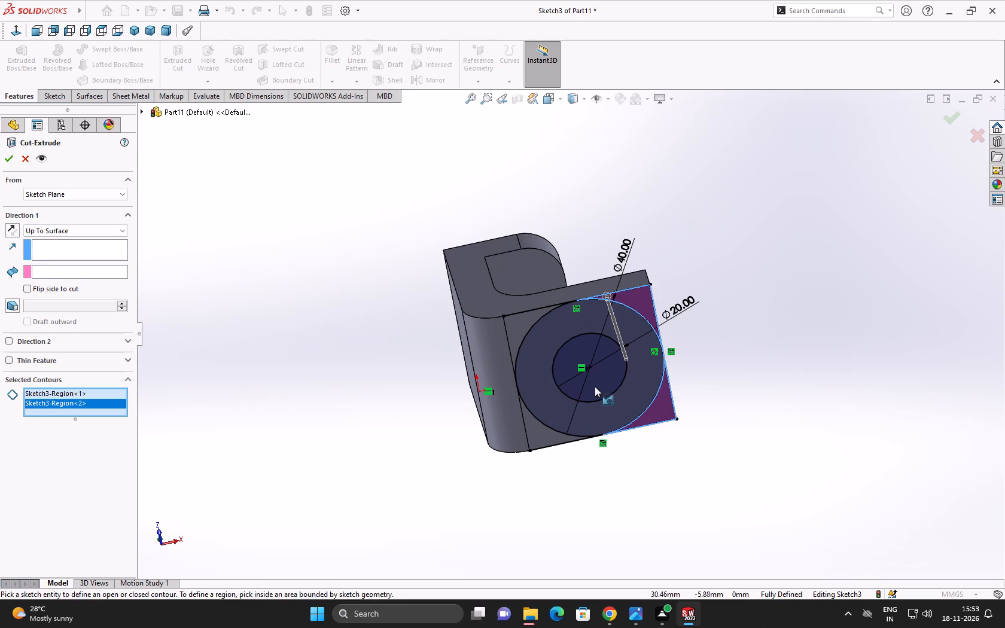
click(594, 386)
middle_drag(315, 337, 289, 532)
click(77, 272)
middle_drag(290, 350, 300, 401)
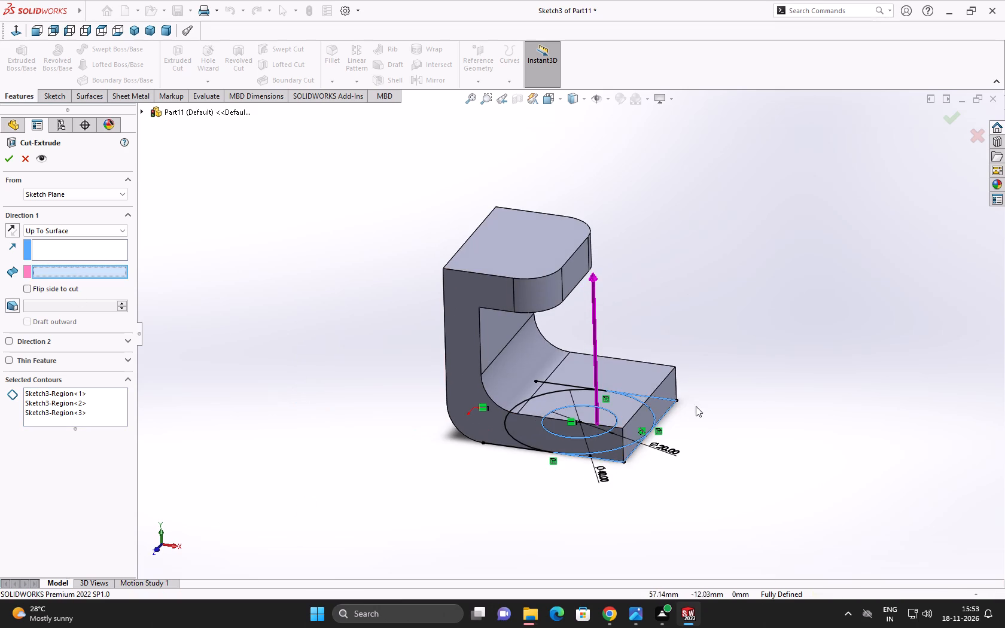
click(653, 379)
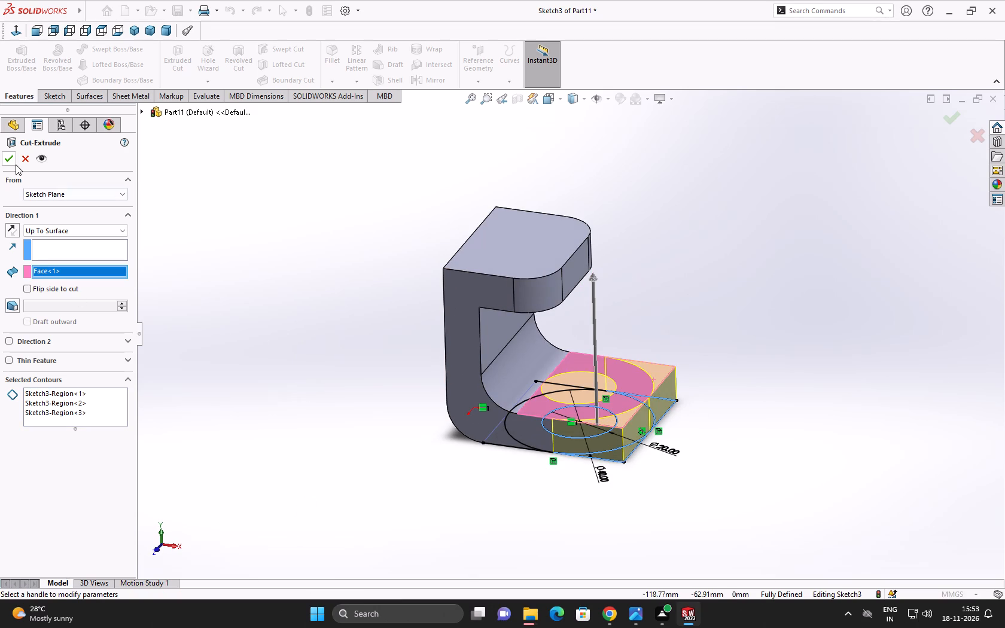
click(15, 164)
click(330, 380)
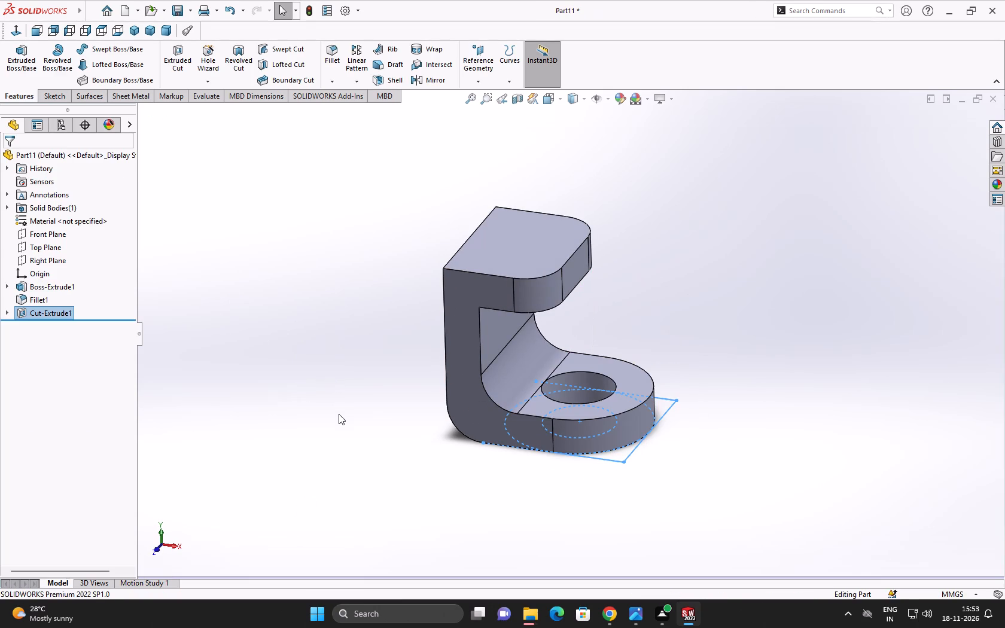
middle_drag(341, 416, 351, 330)
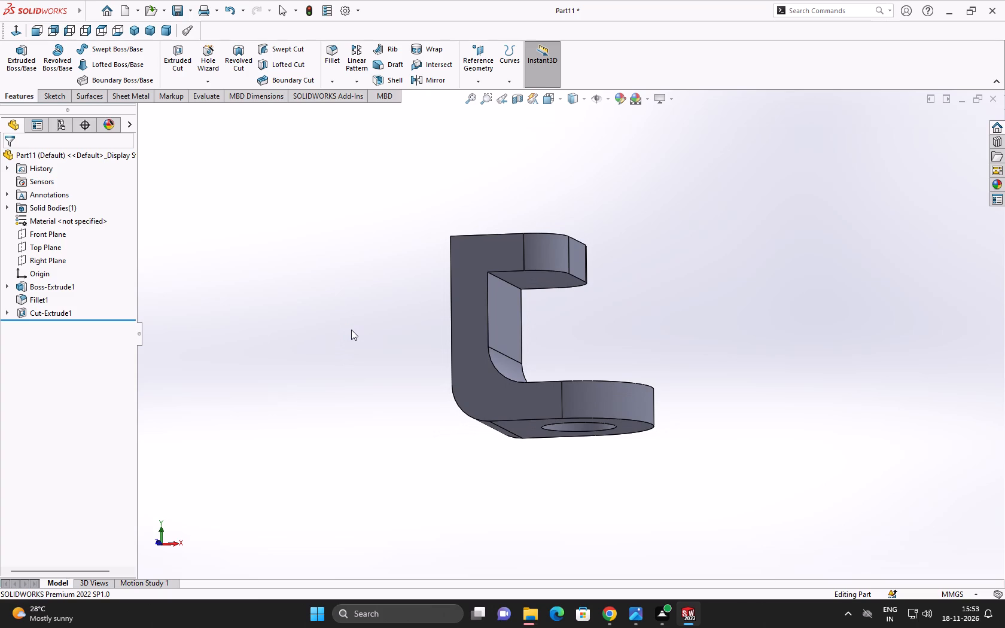
Set the radius of the bracket profile's outer lower bend to 20 mm and rebuild the part.
click(483, 401)
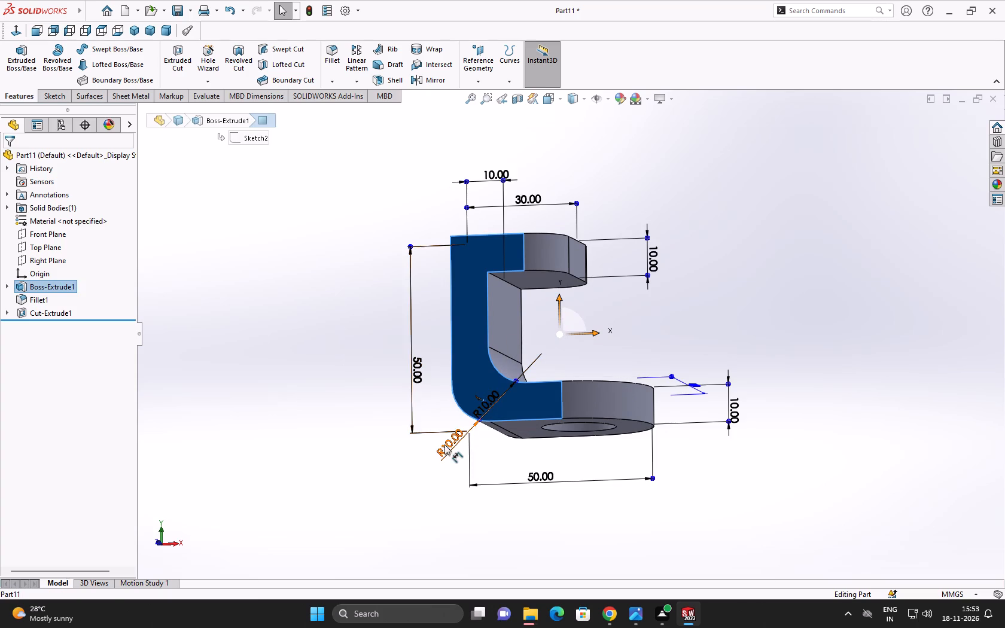
double_click(451, 444)
text(20)
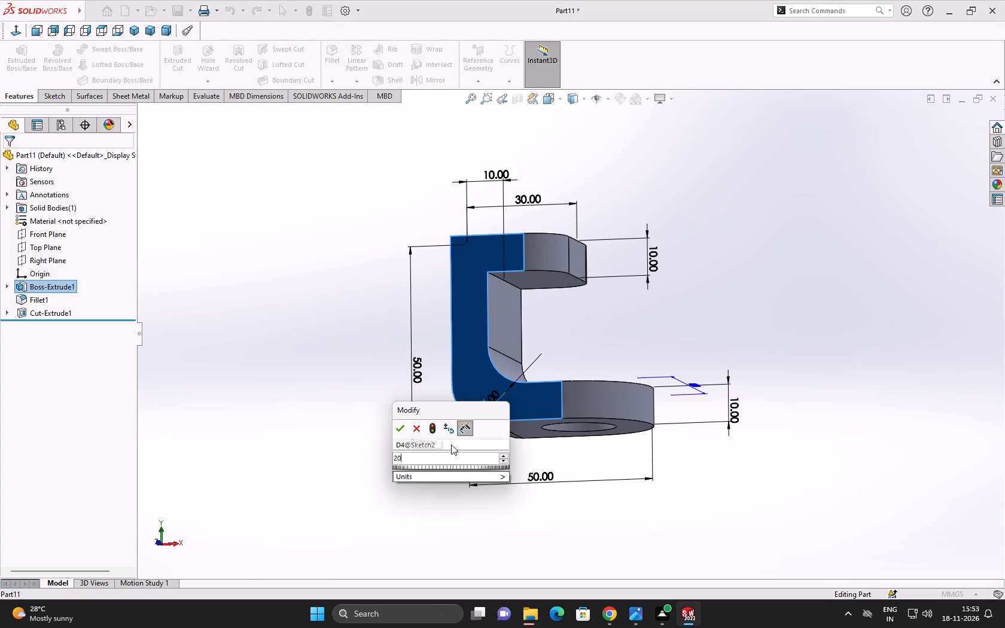
click(401, 426)
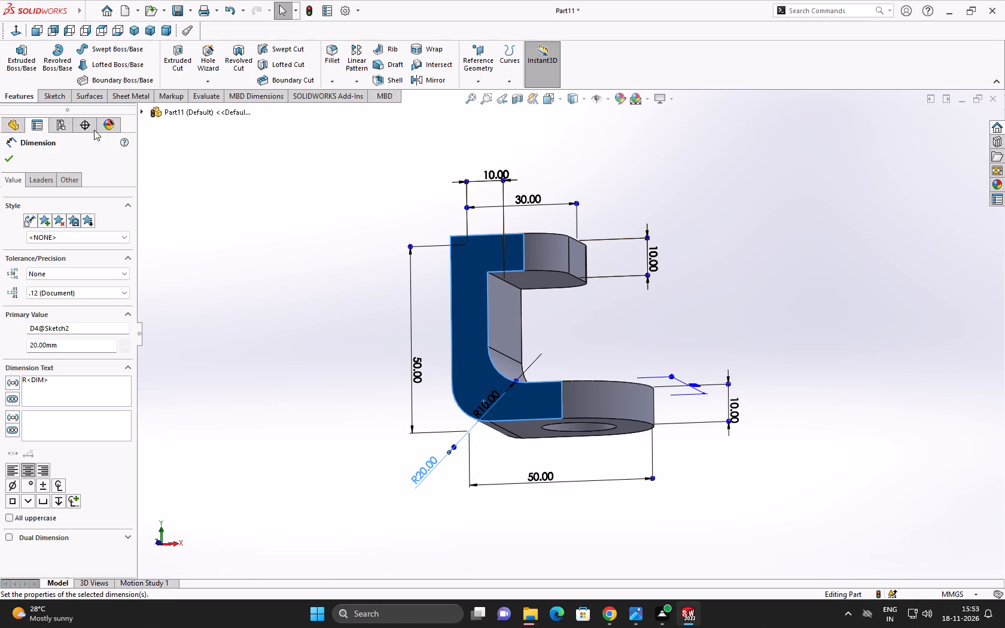
click(11, 160)
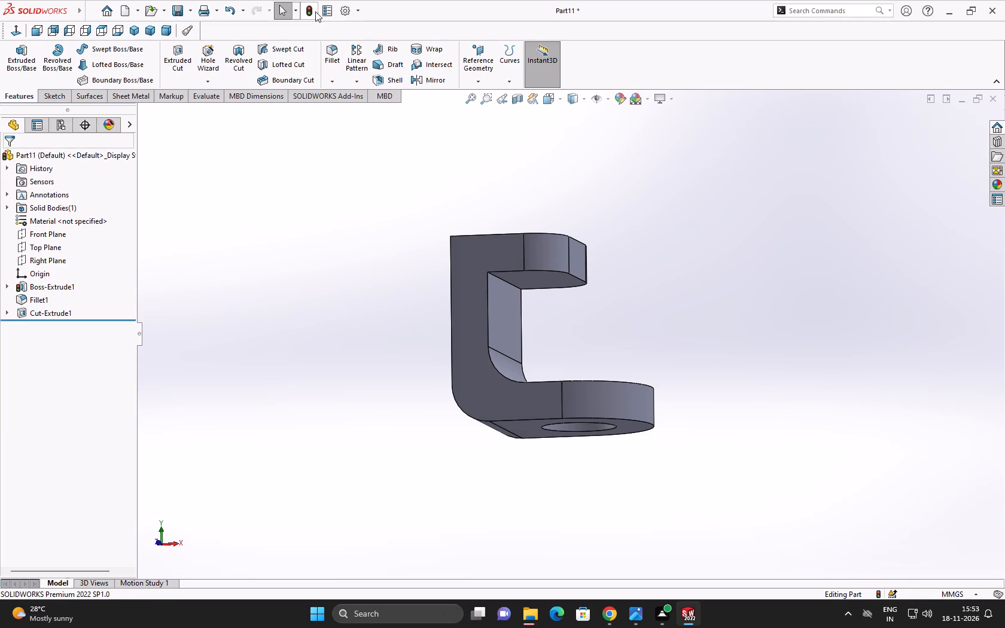
click(312, 11)
click(337, 233)
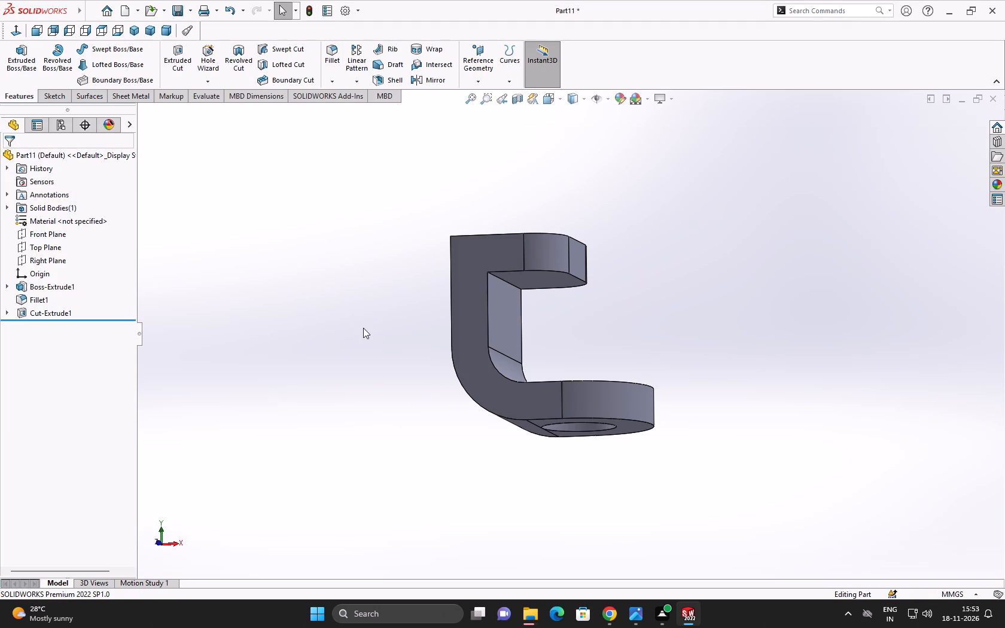
Show the bracket in isometric view and save it as the SOLIDWORKS part file Part11.SLDPRT.
scroll(363, 328, down, 1)
middle_drag(363, 328, 386, 408)
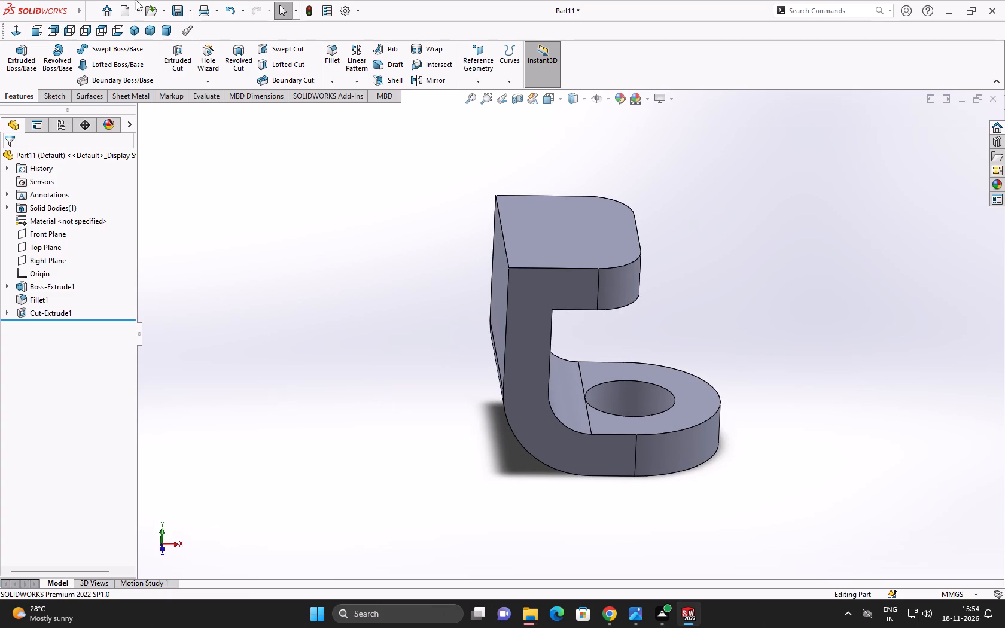
click(138, 32)
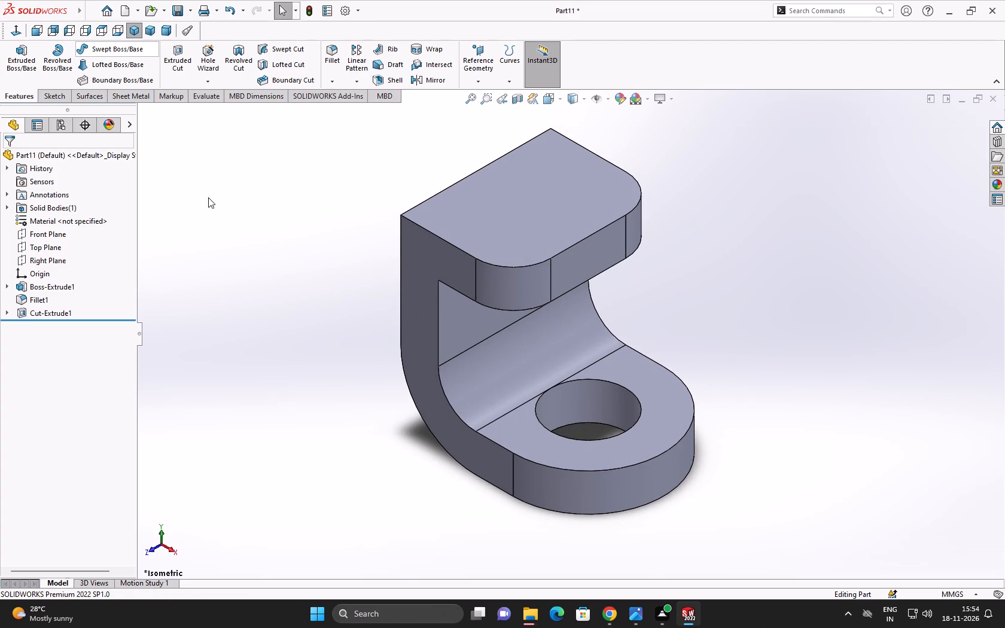
key(ctrl+s)
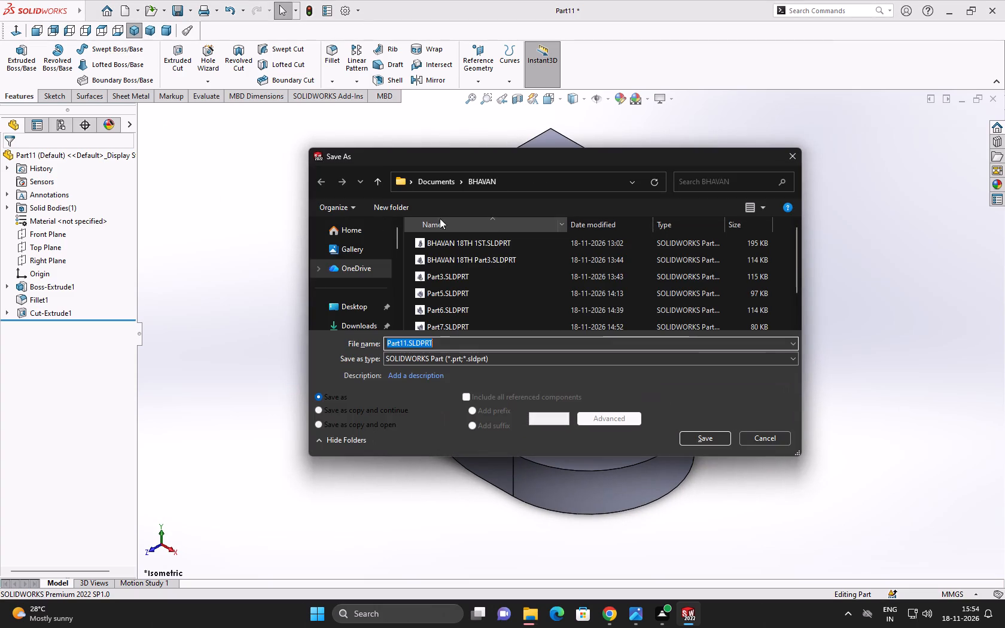
scroll(484, 311, down, 5)
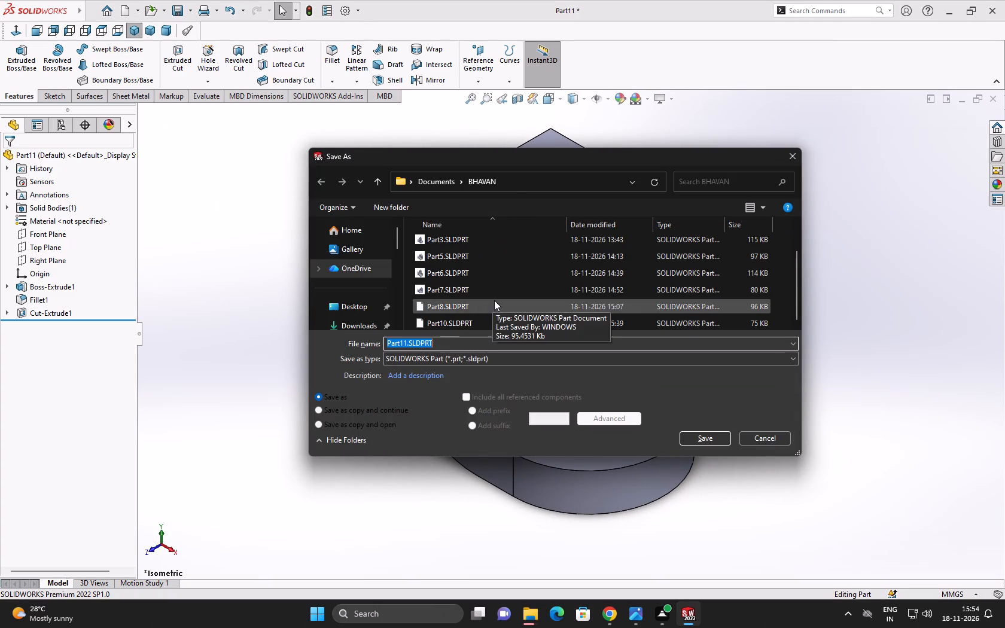
scroll(494, 300, down, 5)
click(700, 438)
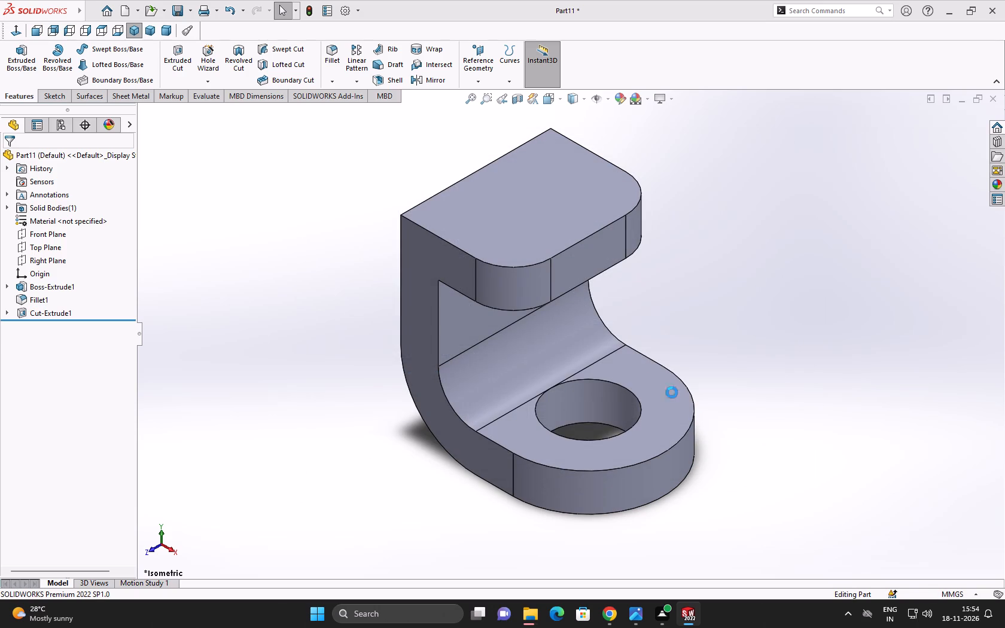
Open a print preview of the current screen image of the bracket with Microsoft Print to PDF.
click(217, 9)
click(224, 28)
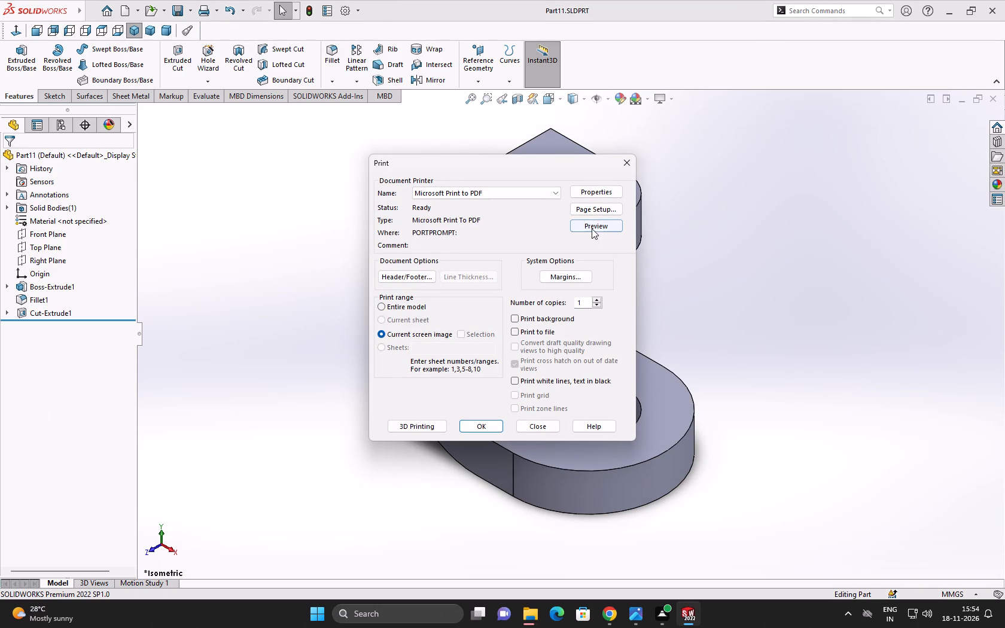
click(592, 226)
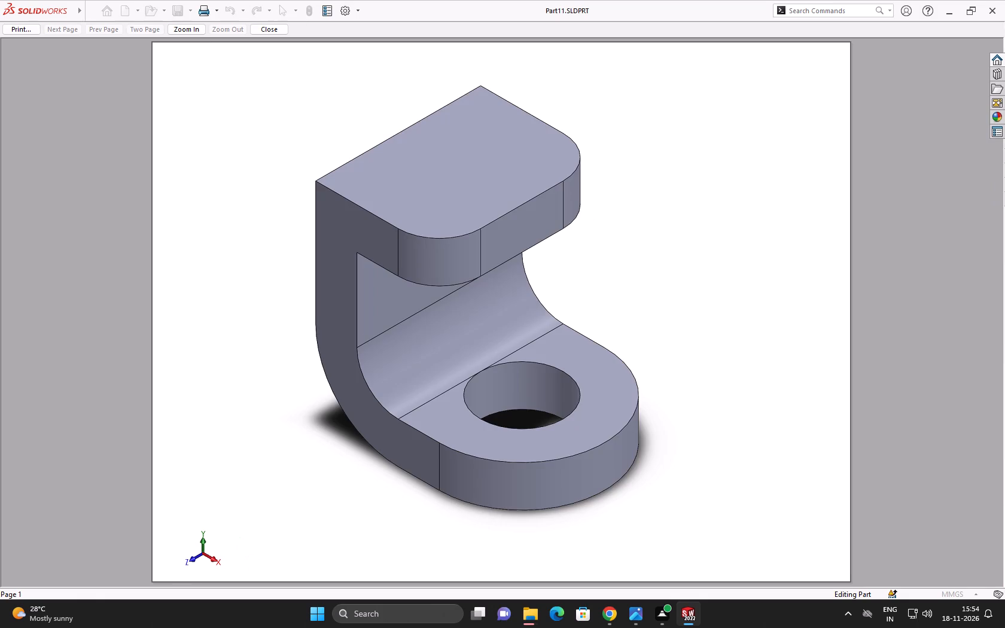
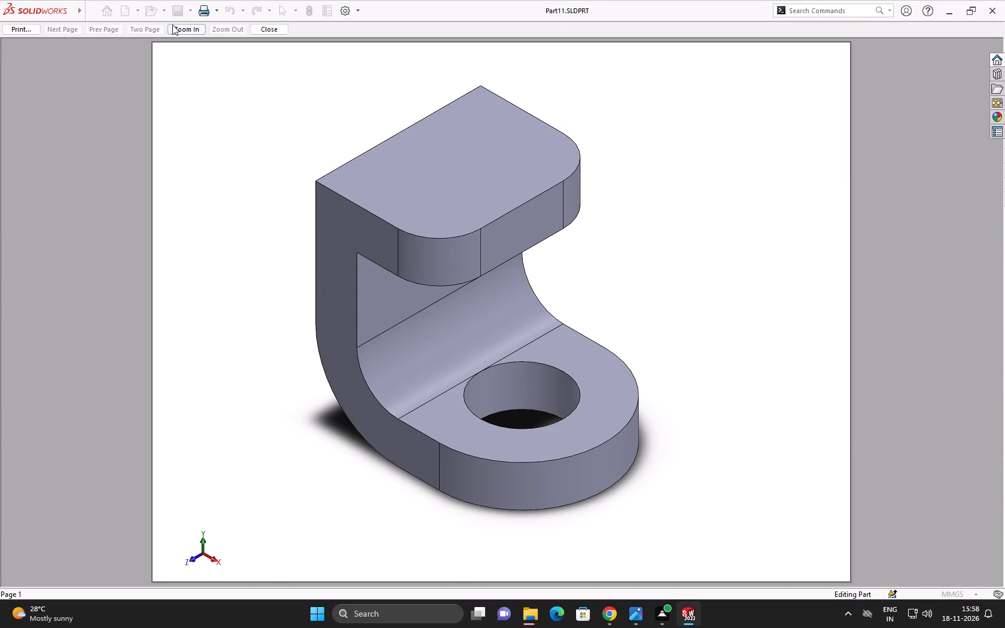
Print the bracket's current screen image with Microsoft Print to PDF, saving the output as PART11 in the BHAVAN documents folder.
click(23, 29)
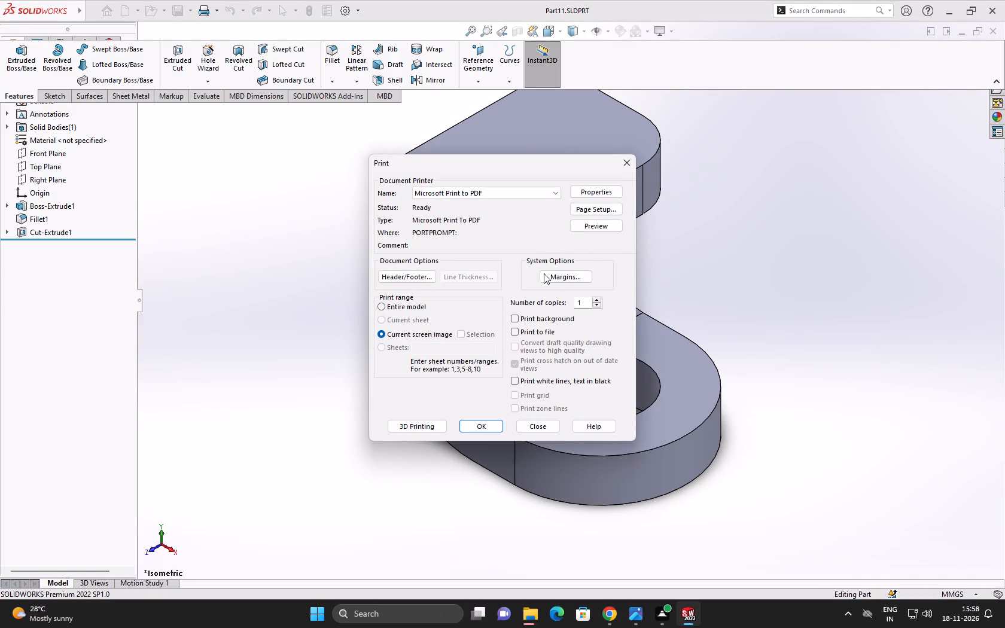
click(483, 426)
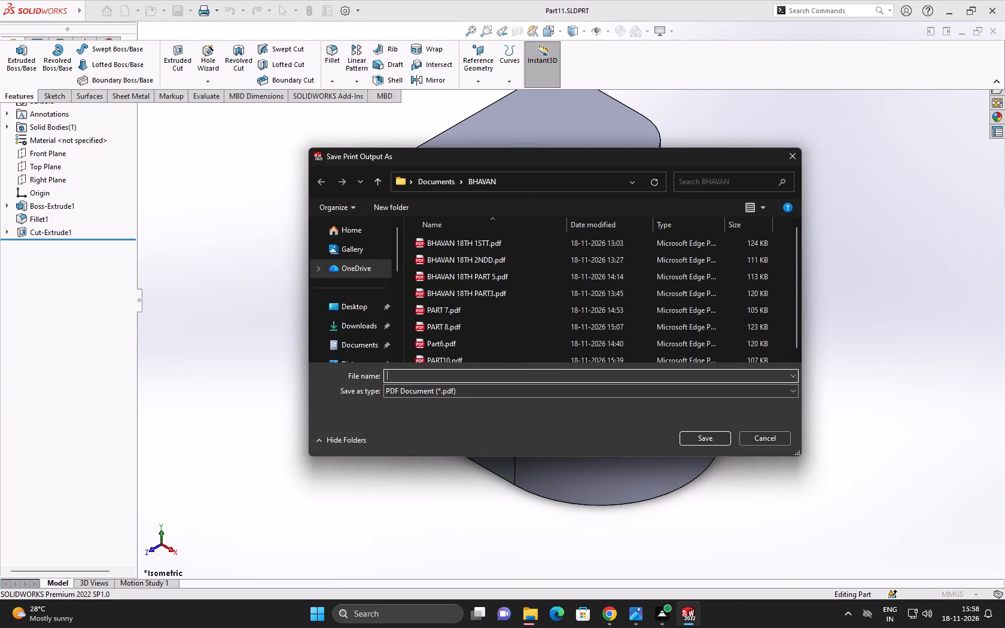
key(p)
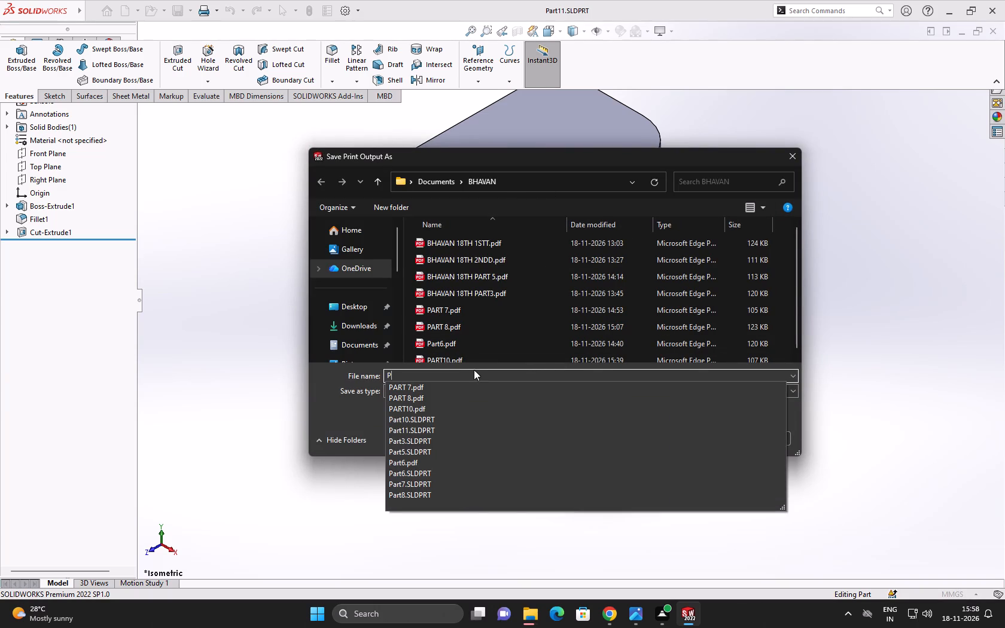
text(ART)
key(1)
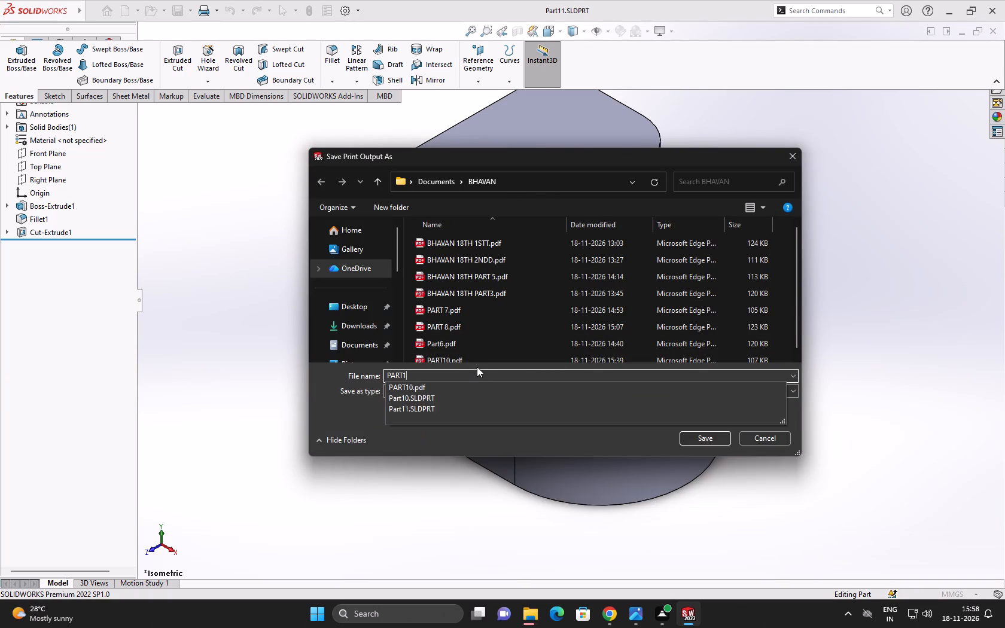
key(1)
key(space)
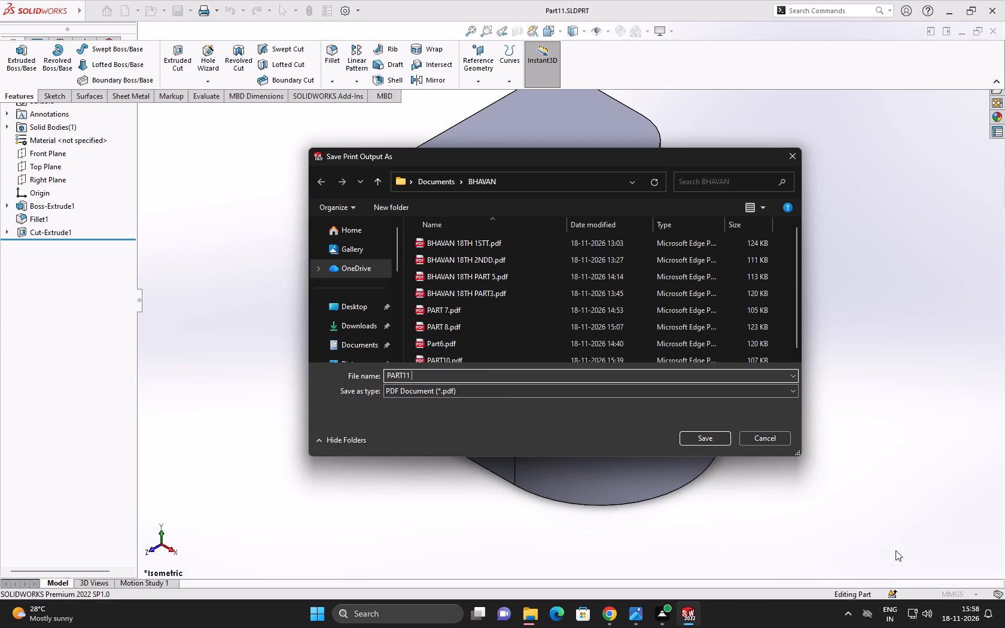
click(705, 437)
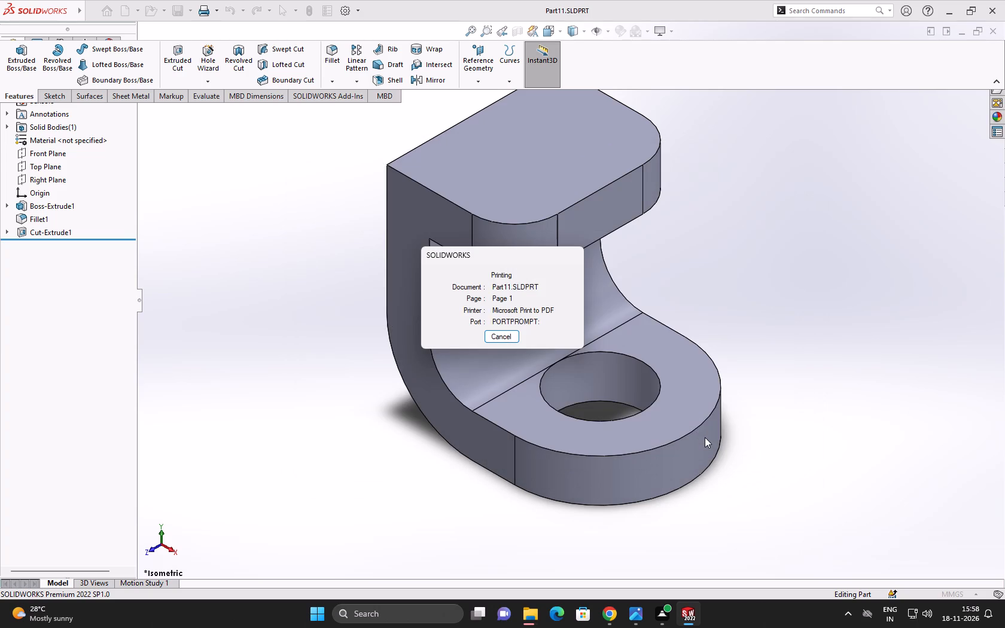